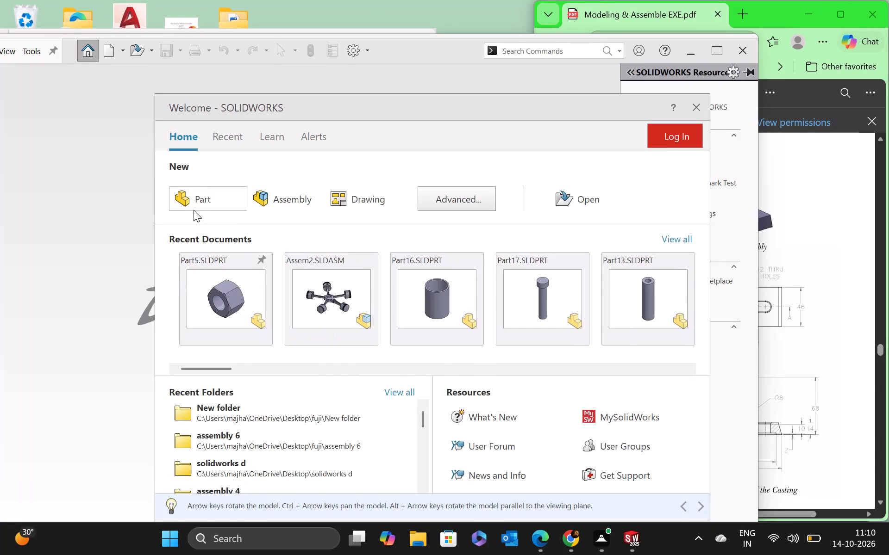
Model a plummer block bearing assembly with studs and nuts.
Create a new part document.
left_click(194, 210)
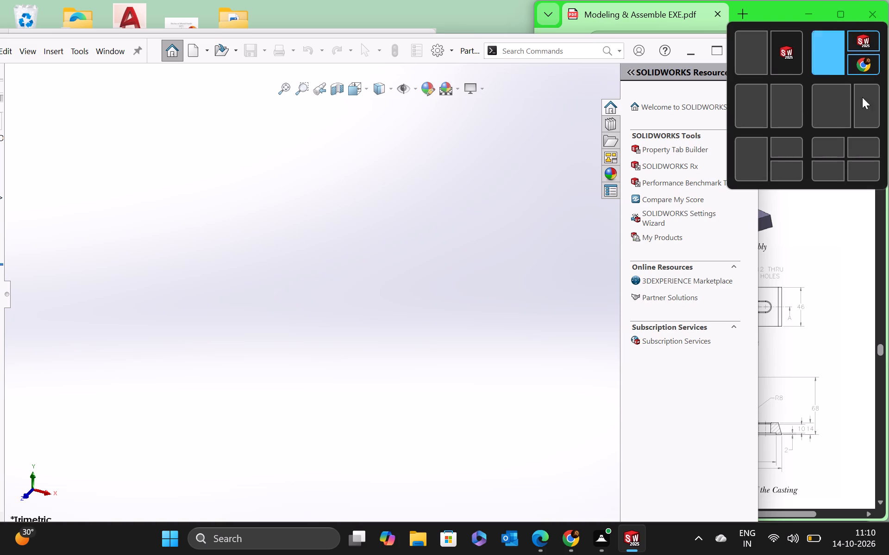
Arrange the new part's window side by side with the Modeling & Assemble EXE PDF.
left_click(870, 109)
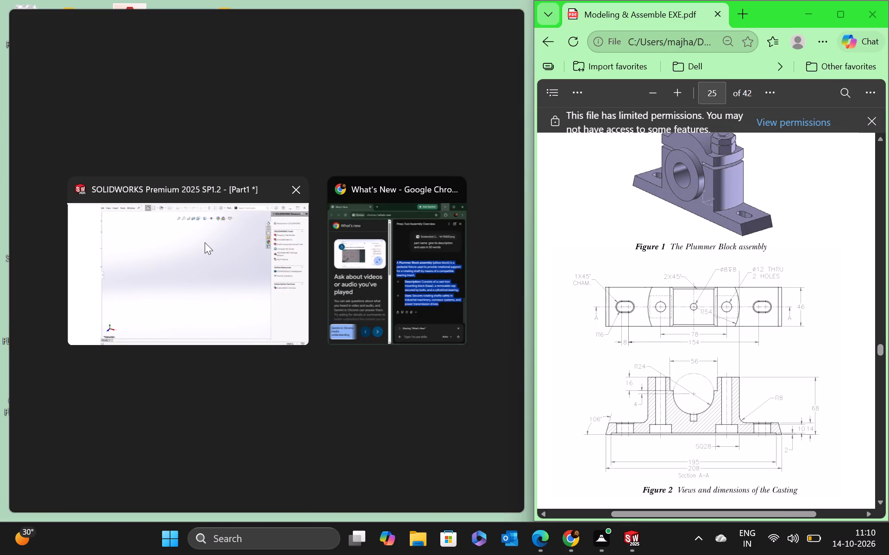
left_click(205, 242)
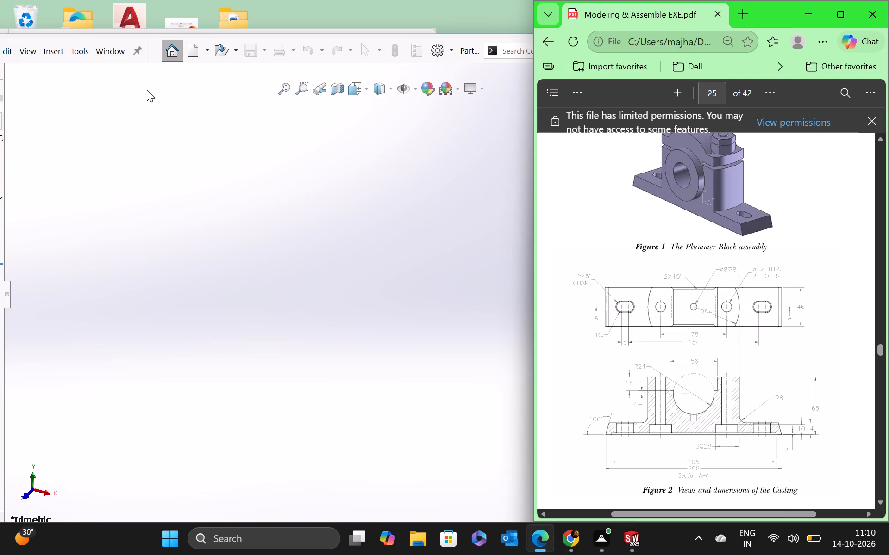
scroll(147, 90, "up", 3)
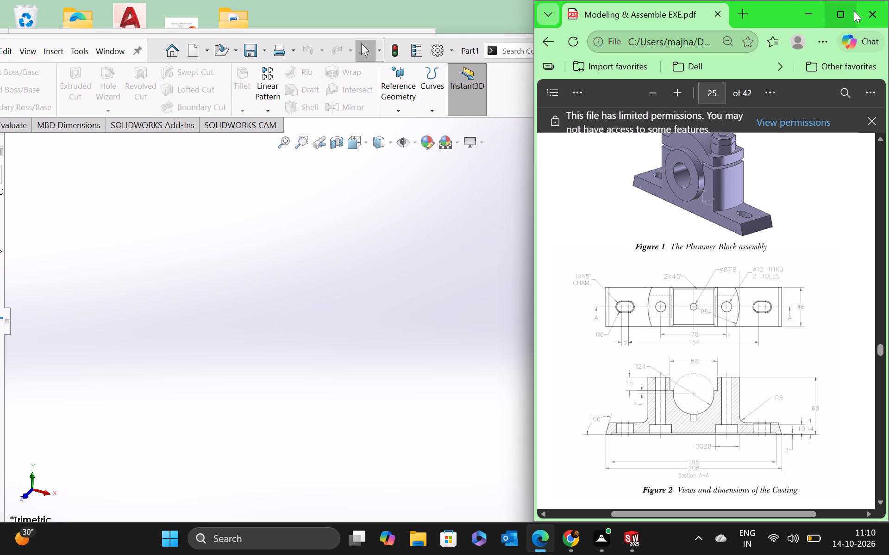
left_click(869, 103)
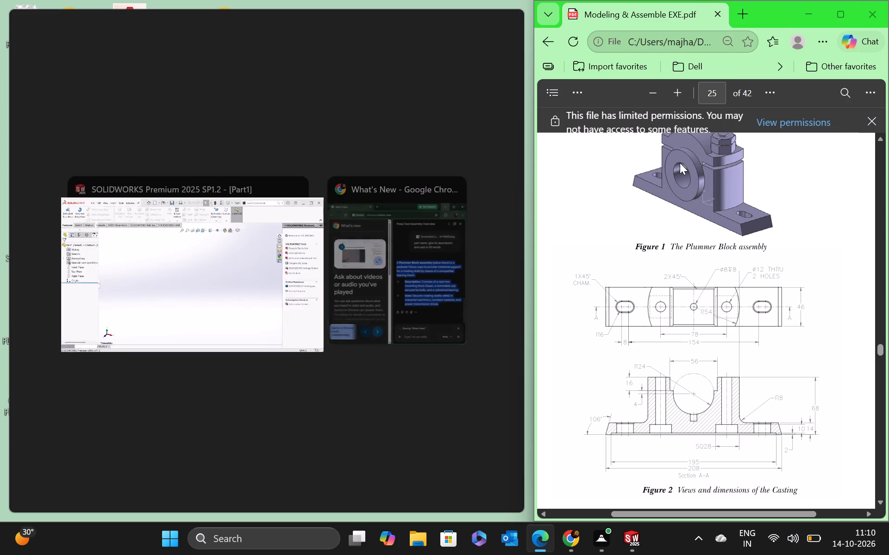
left_click(154, 248)
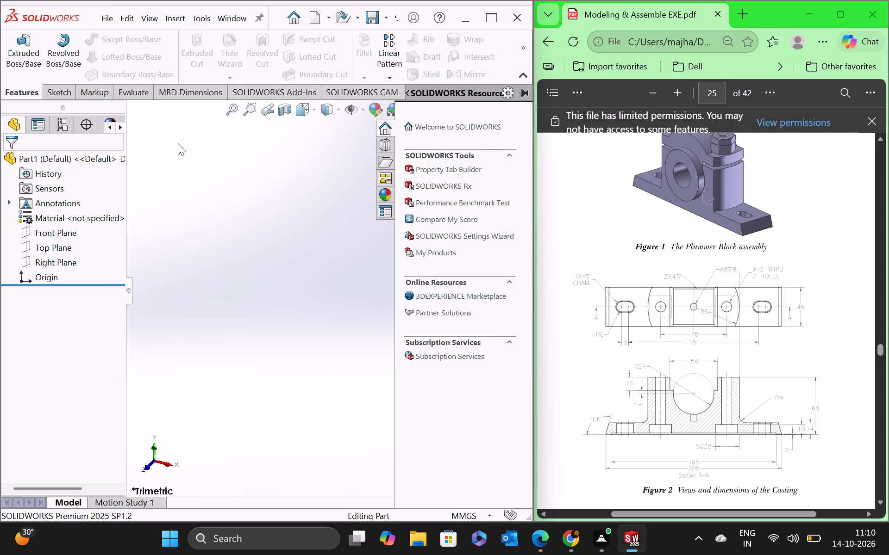
Start a new sketch in the empty part, leaving its plane unselected.
left_click(73, 90)
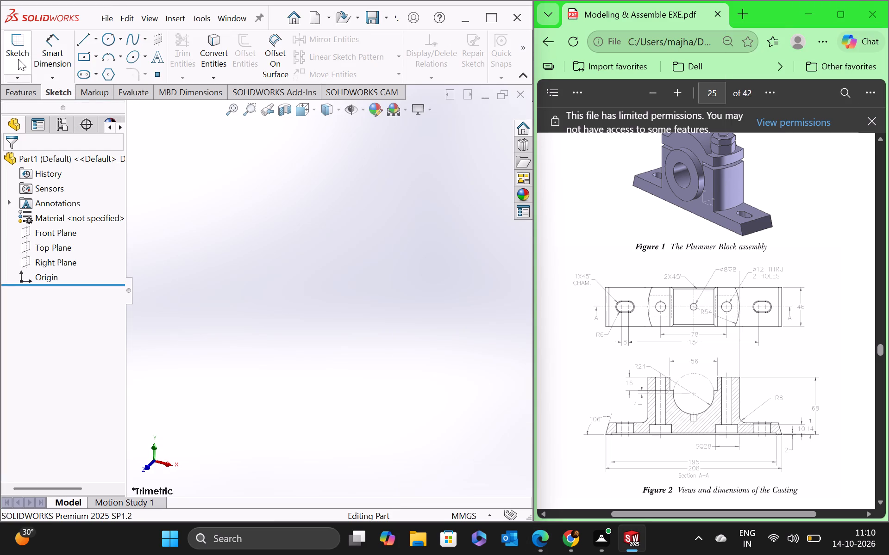
left_click(18, 59)
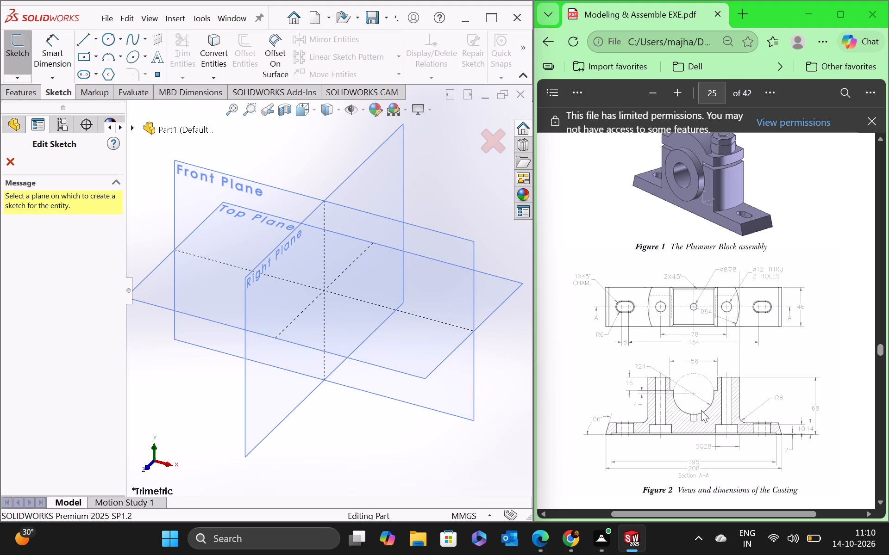
Examine the PDF drawings of the Plummer Block's cap, brasses, nut, lock nut and bolt in Figures 3 and 4.
scroll(709, 382, "down", 1)
scroll(709, 383, "up", 2)
scroll(709, 383, "down", 2)
scroll(709, 383, "up", 1)
scroll(709, 383, "down", 9)
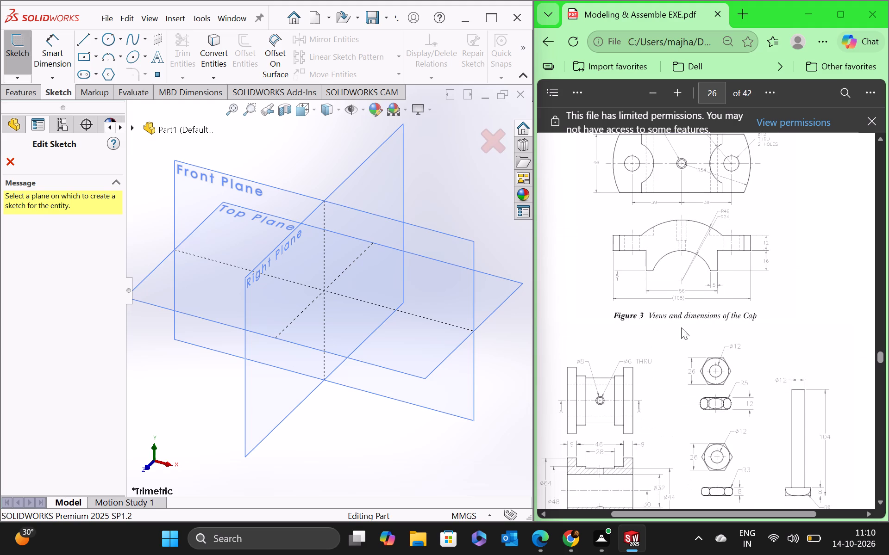
scroll(671, 278, "up", 2)
scroll(671, 278, "down", 4)
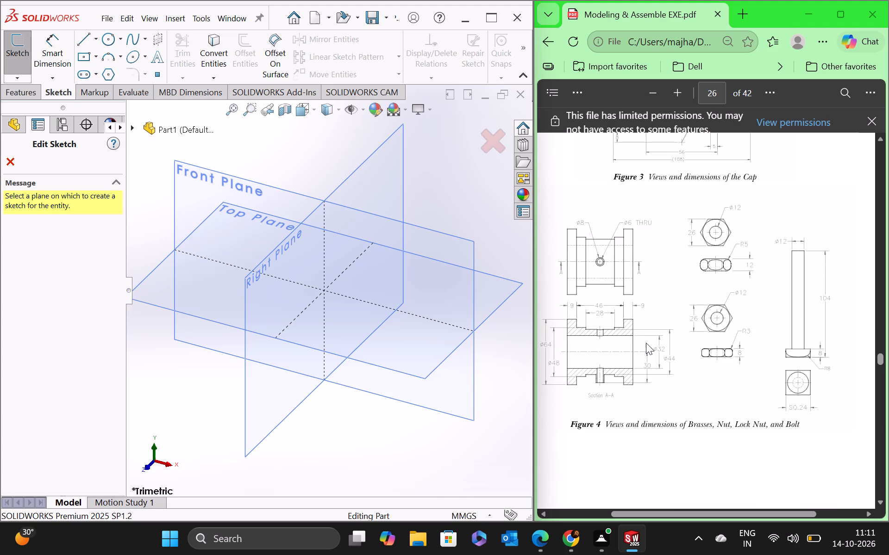
scroll(598, 290, "up", 1)
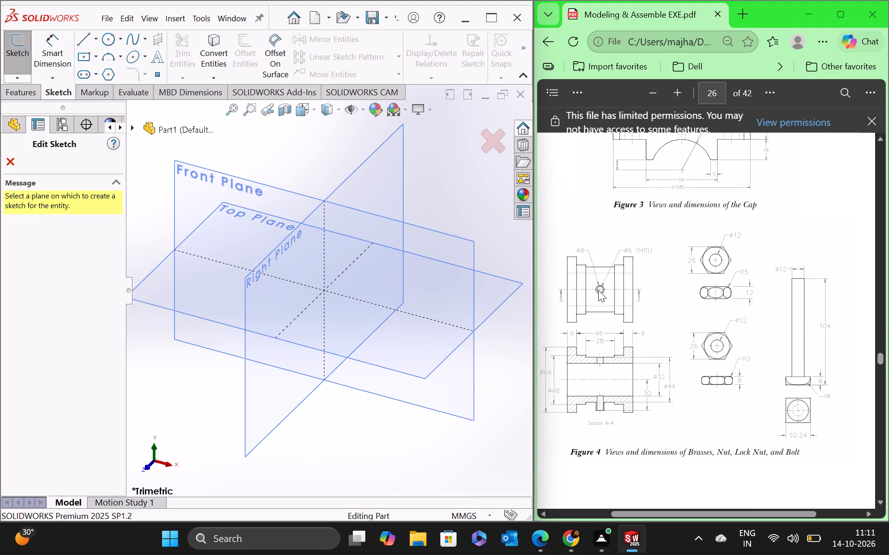
scroll(598, 290, "up", 1)
scroll(598, 290, "down", 3)
scroll(598, 290, "up", 1)
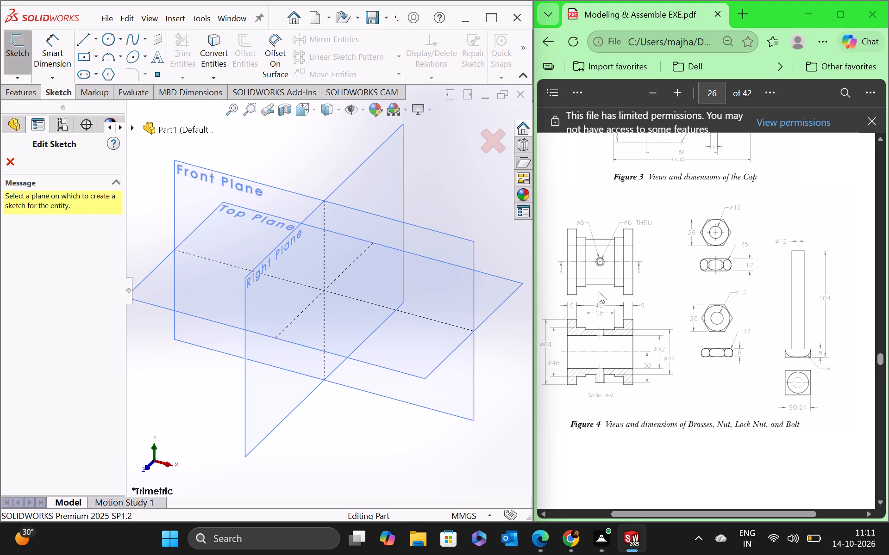
scroll(639, 343, "up", 3)
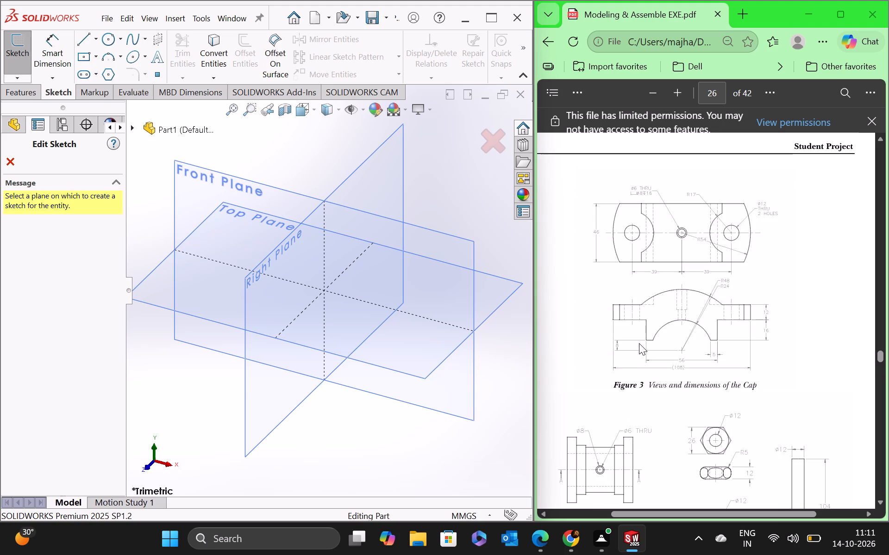
Examine the Plummer Block assembly picture and the casting's views and dimensions in Figures 1 and 2 of the PDF.
scroll(639, 343, "up", 6)
scroll(641, 285, "up", 4)
scroll(641, 285, "down", 3)
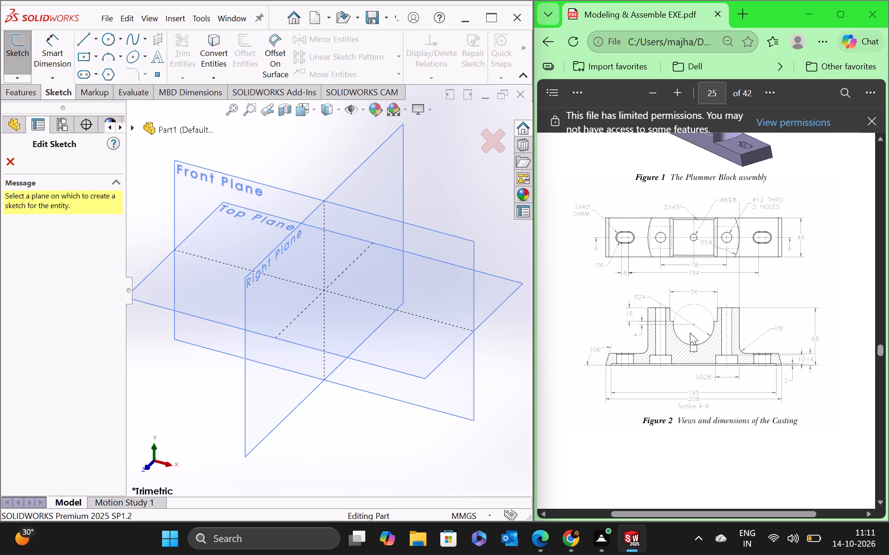
scroll(690, 333, "up", 1)
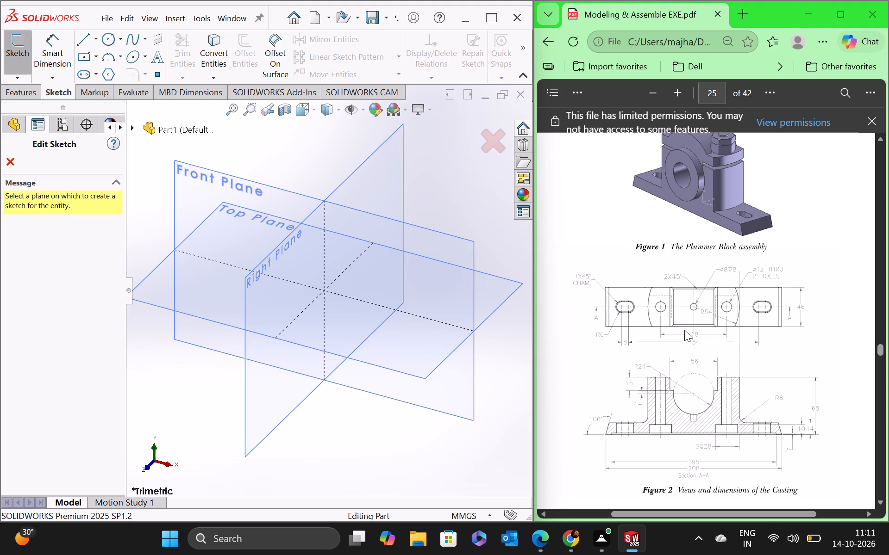
scroll(676, 325, "down", 2)
scroll(676, 326, "up", 1)
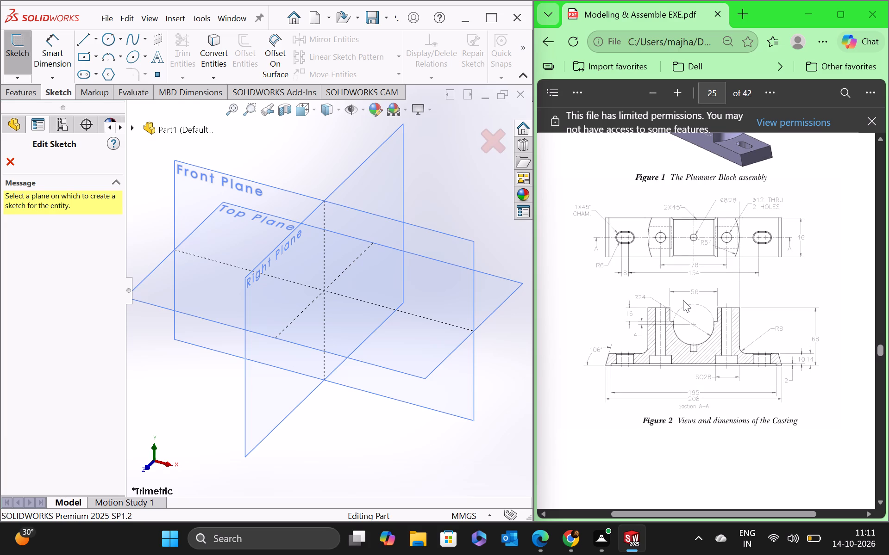
middle_click_drag(684, 296, 686, 307)
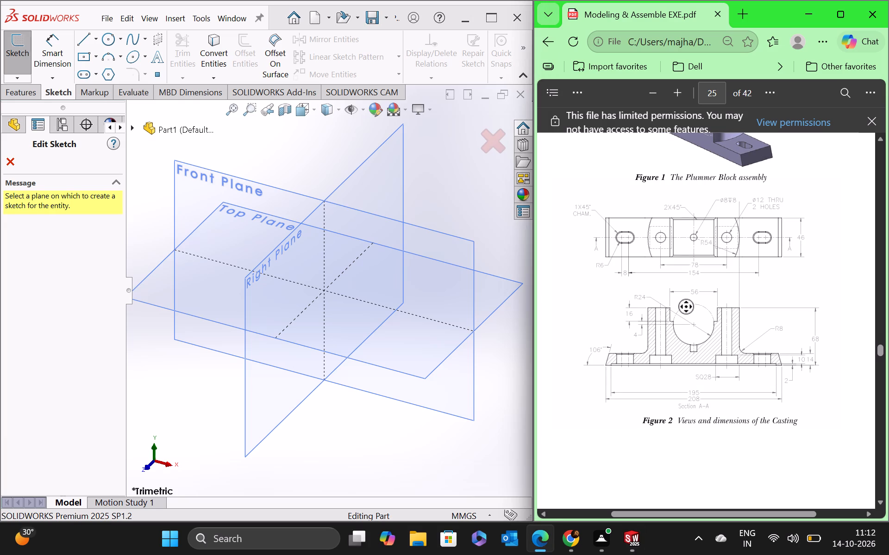
middle_click_drag(686, 307, 686, 307)
scroll(686, 307, "up", 3)
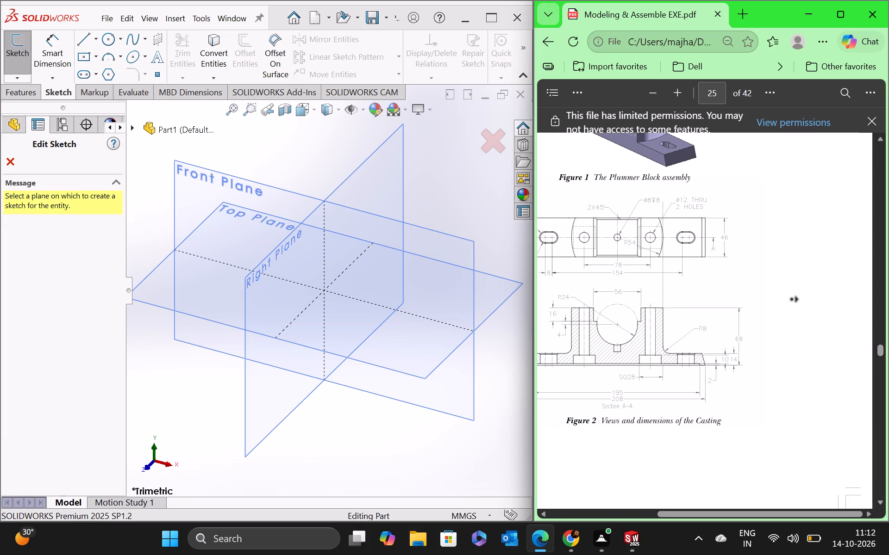
left_click(792, 299)
scroll(663, 329, "down", 3)
scroll(664, 340, "up", 3)
left_click_drag(694, 512, 668, 519)
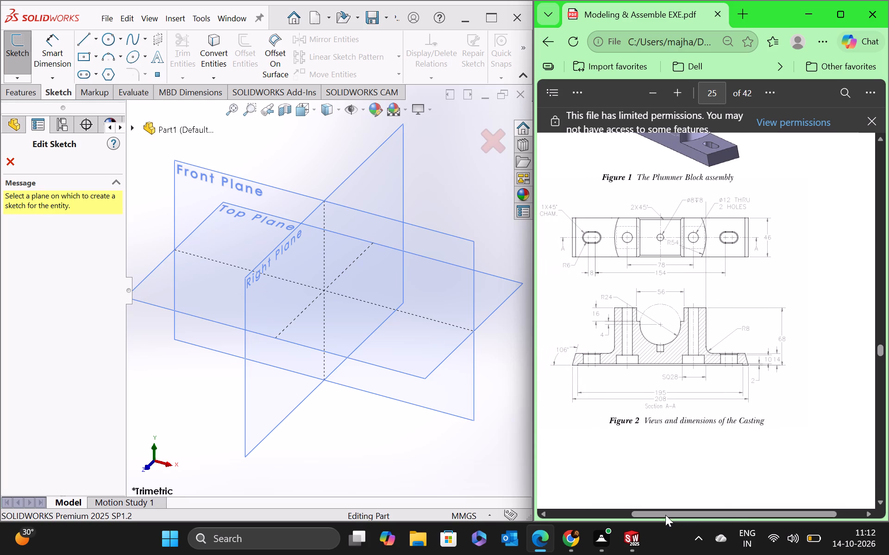
scroll(640, 321, "down", 1)
scroll(644, 322, "up", 2)
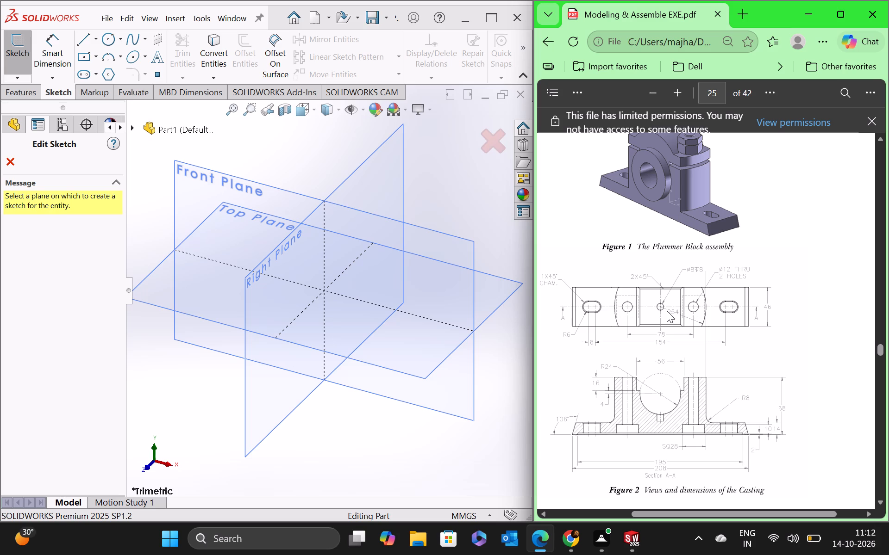
scroll(669, 311, "down", 1)
scroll(669, 311, "up", 2)
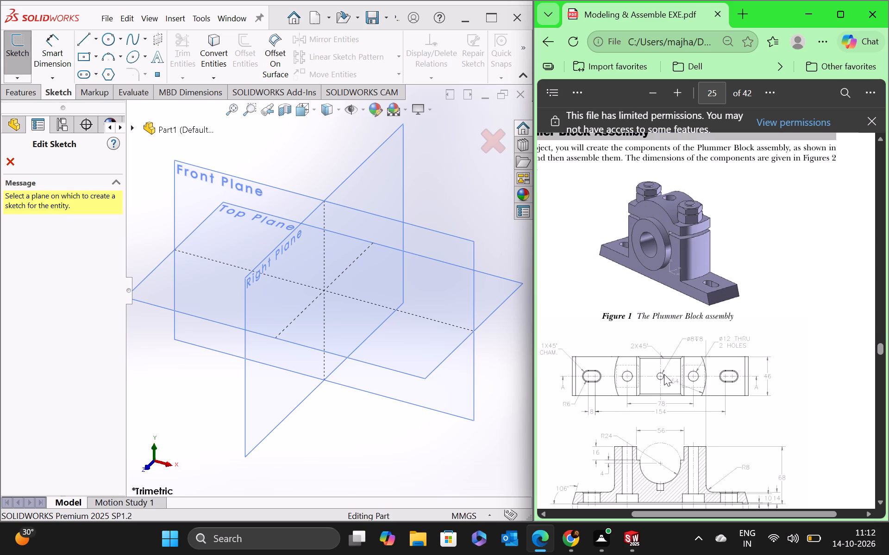
scroll(668, 405, "down", 2)
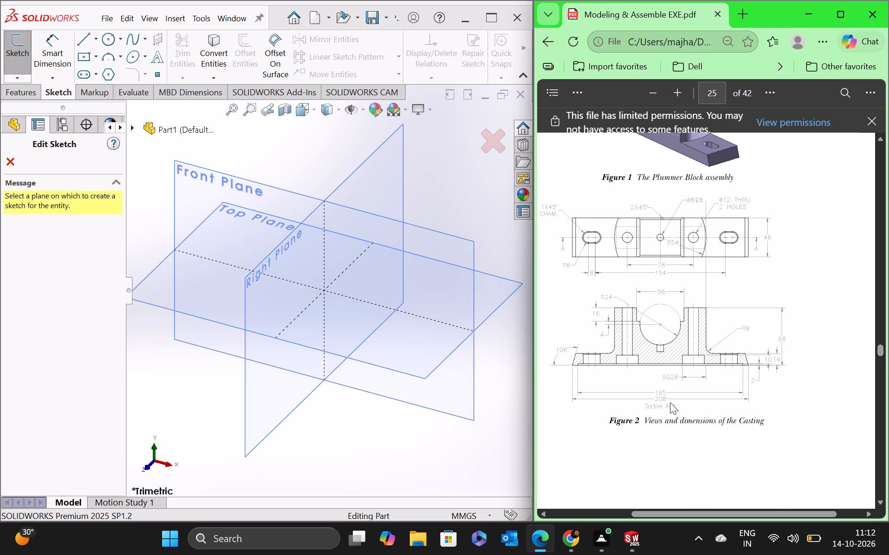
scroll(670, 402, "up", 1)
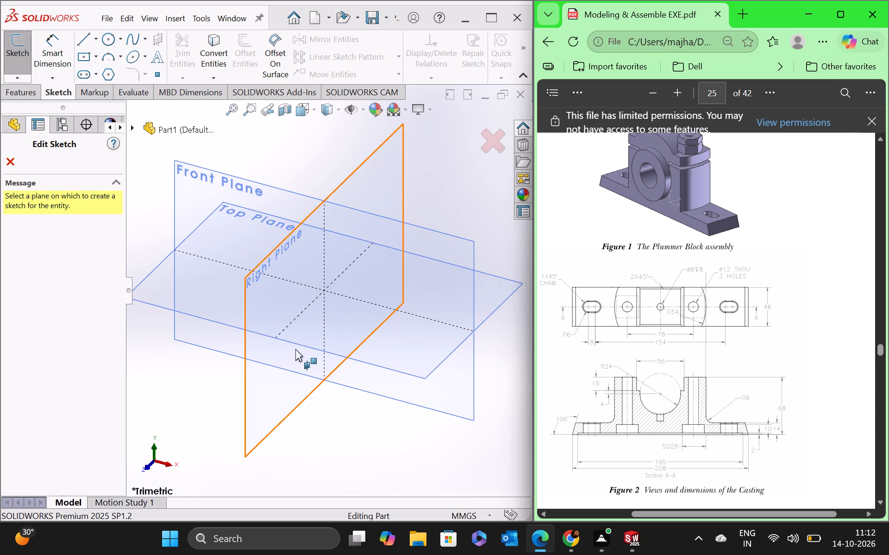
Sketch a center rectangle about 101 mm wide on the Top Plane, centred on the origin.
left_click(348, 342)
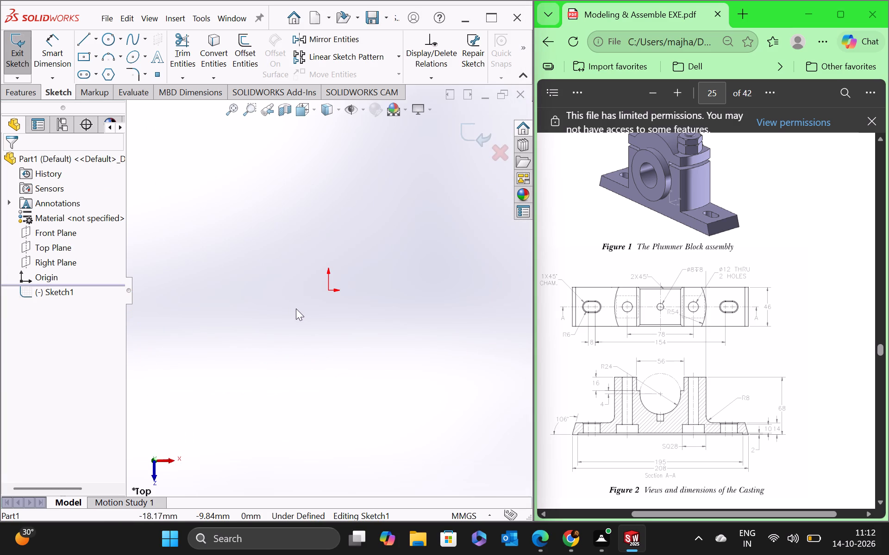
left_click(84, 53)
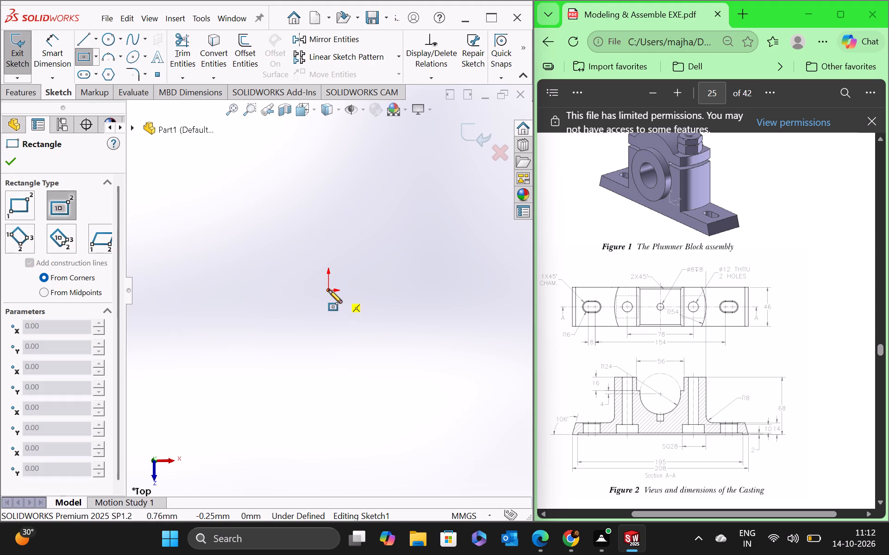
left_click(329, 290)
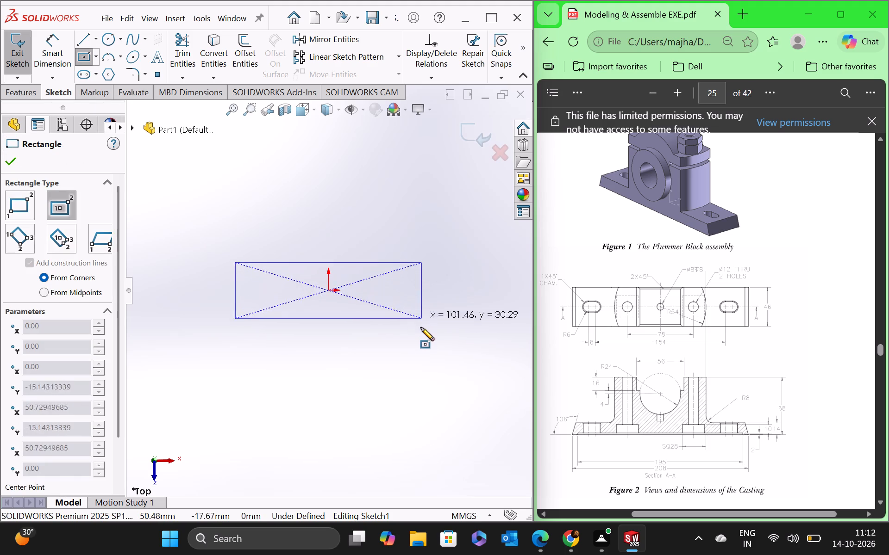
left_click(421, 336)
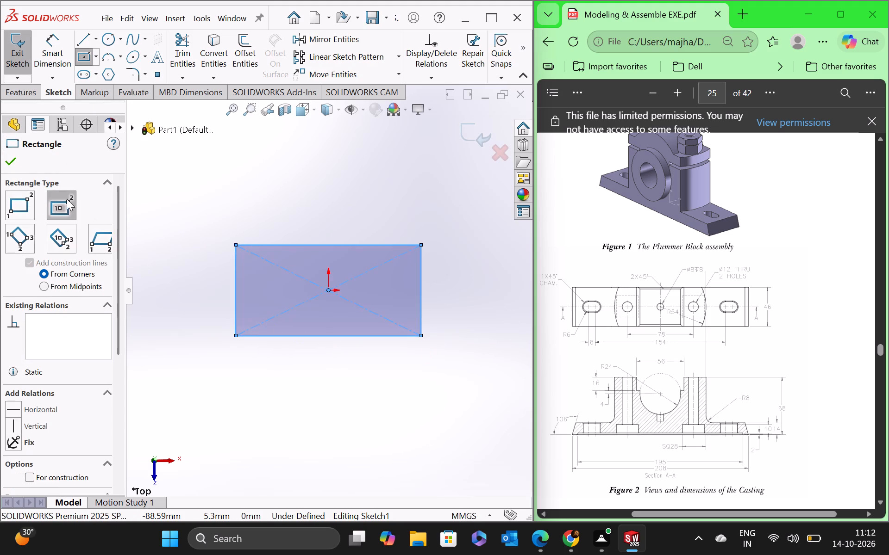
left_click(11, 158)
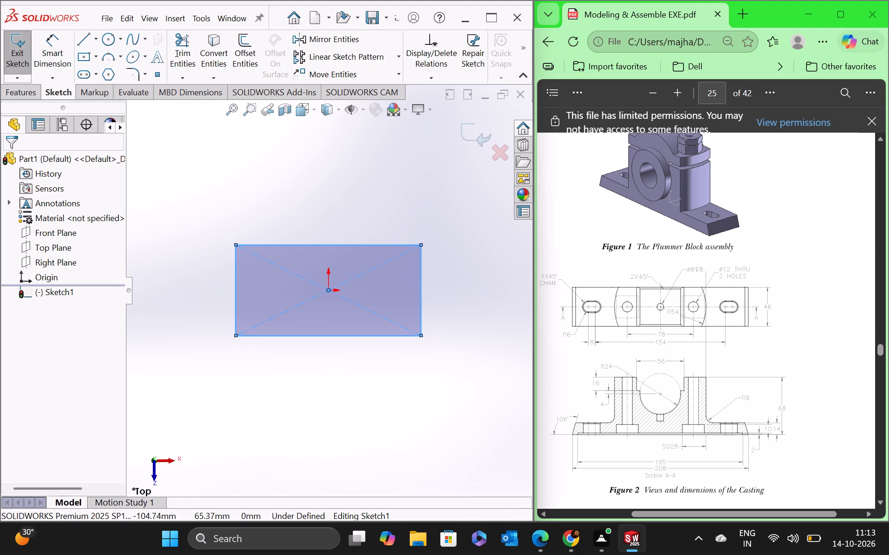
Dimension the rectangle to 208 mm in length and 46 mm in width.
left_click(64, 40)
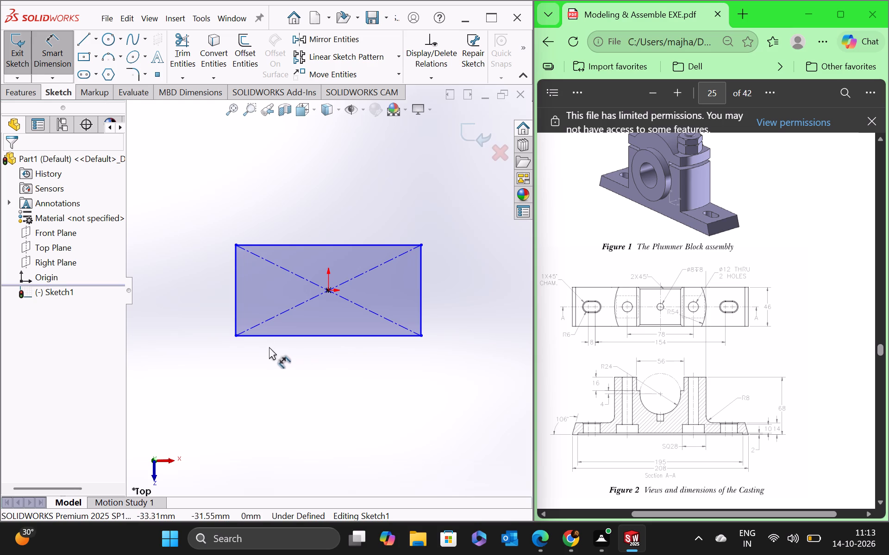
left_click(297, 336)
left_click(301, 389)
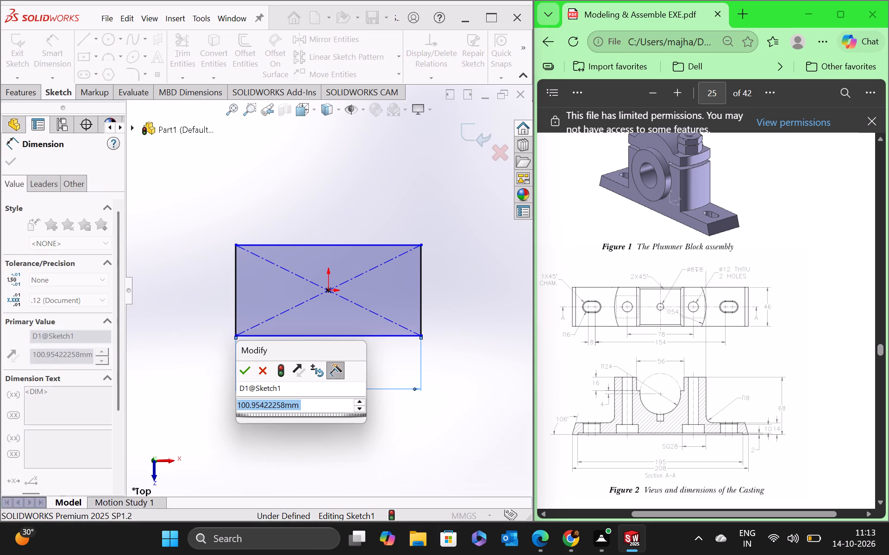
type("208")
key("Return")
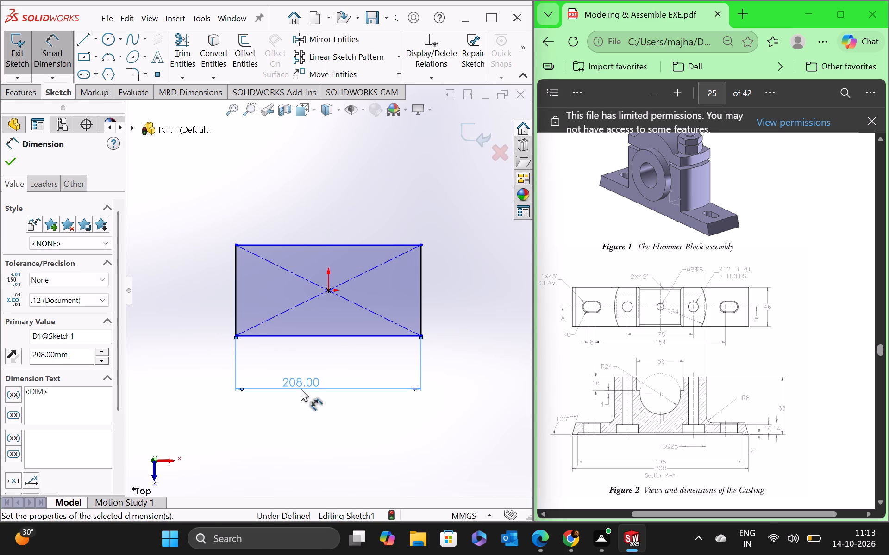
left_click(420, 311)
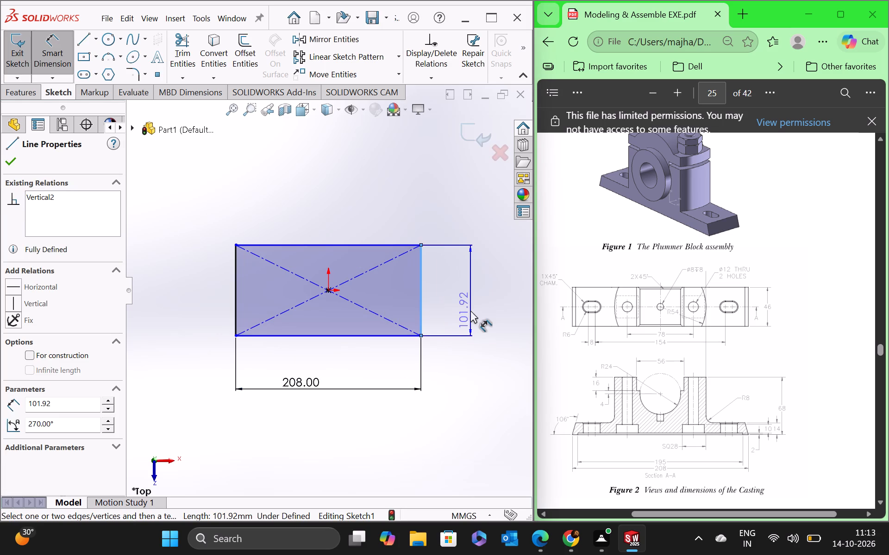
left_click(470, 310)
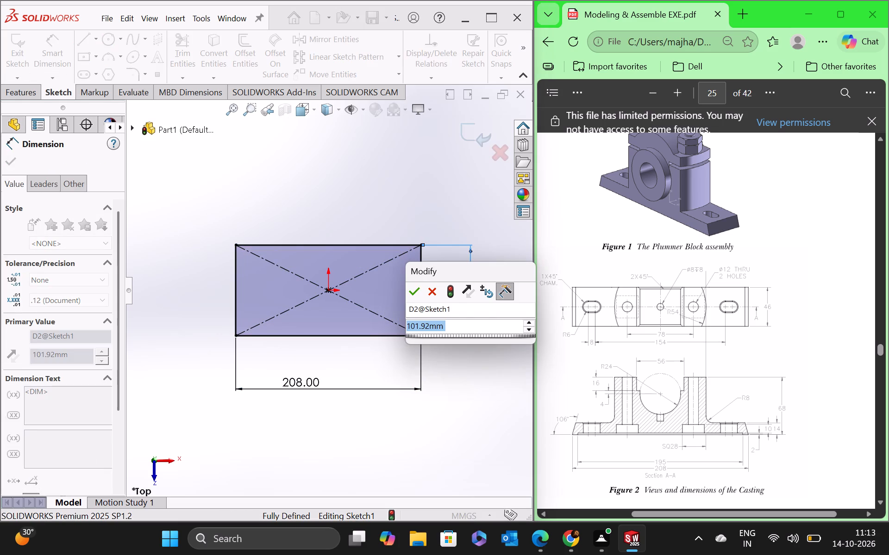
type("46")
key("Return")
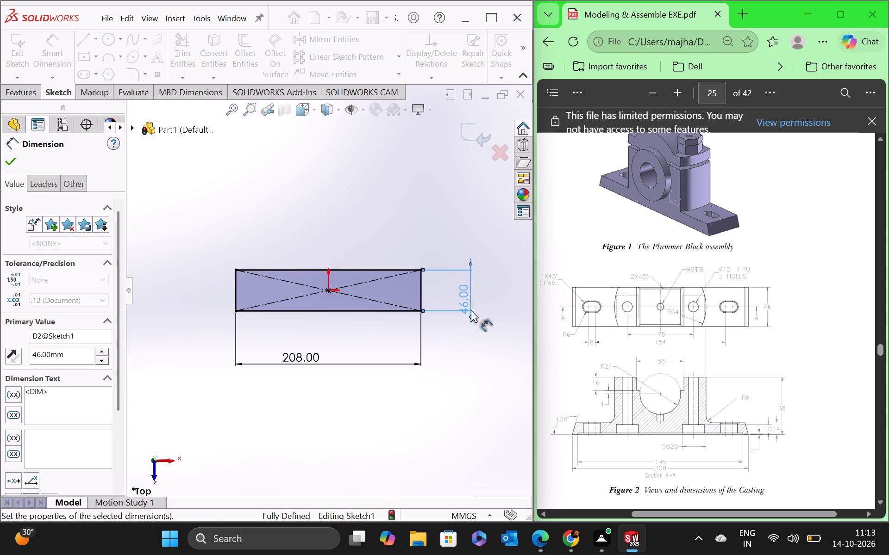
Extrude the 208 by 46 mm rectangle to a blind depth of 14 mm.
left_click(4, 156)
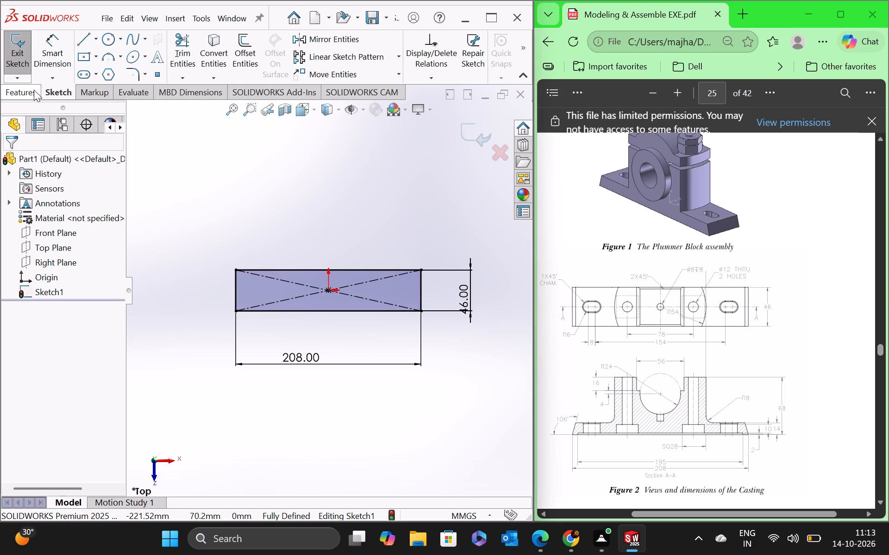
left_click(34, 90)
left_click(23, 55)
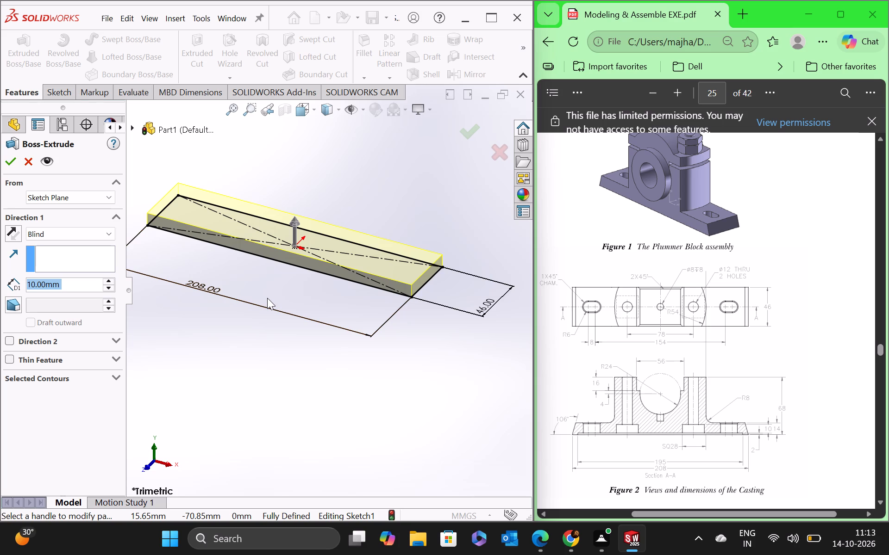
double_click(64, 284)
type("14")
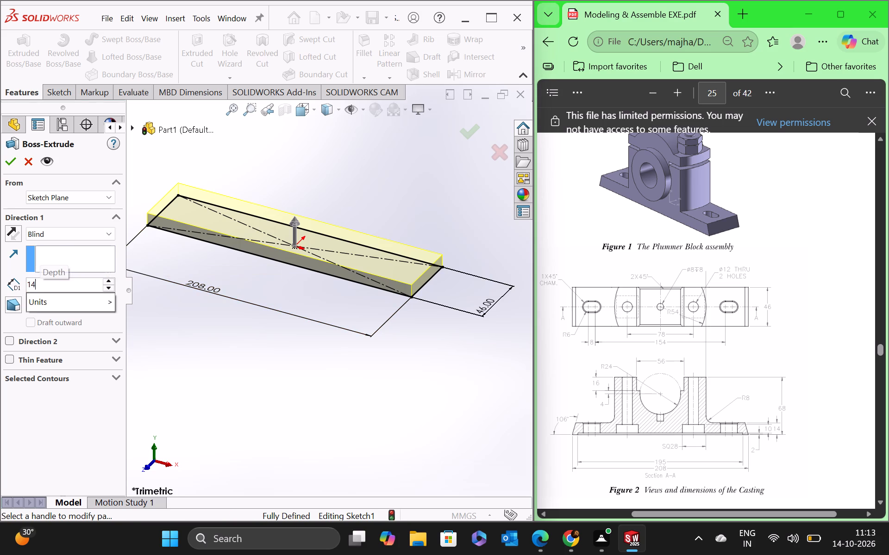
key("Return")
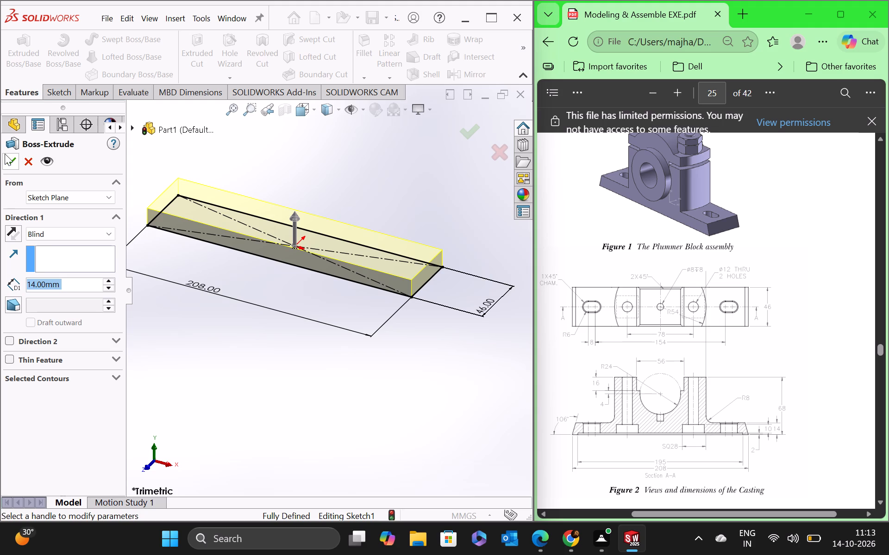
left_click(5, 154)
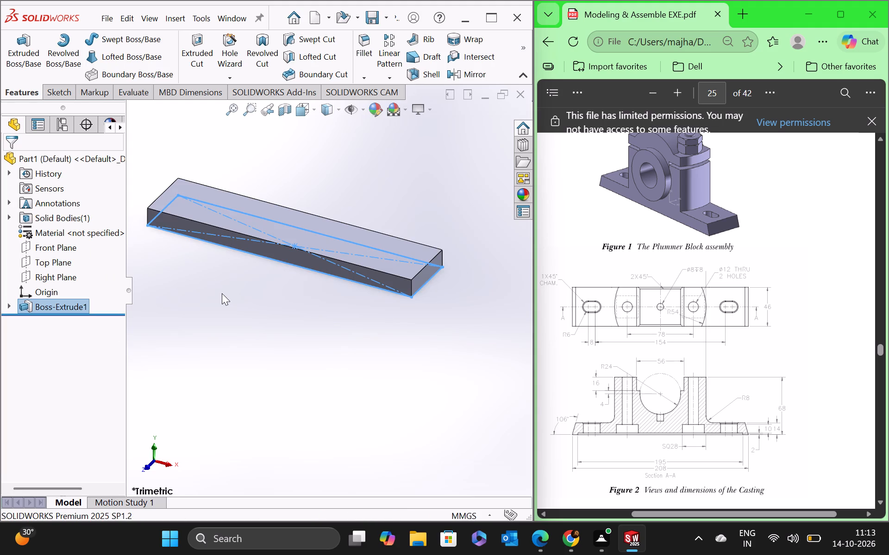
Start a sketch on the base's long front face and convert the face's edges into sketch entities.
scroll(234, 221, "down", 2)
middle_click_drag(217, 319, 222, 303)
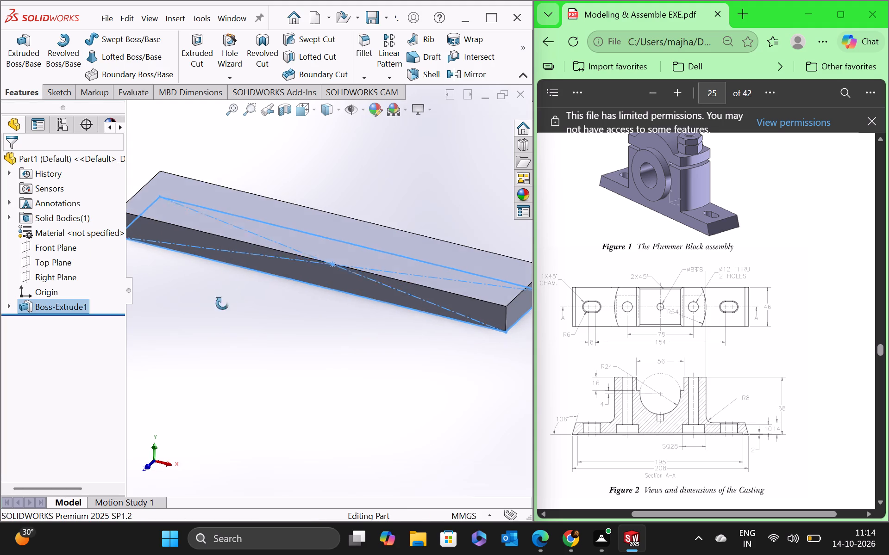
middle_click_drag(222, 303, 224, 297)
right_click(173, 240)
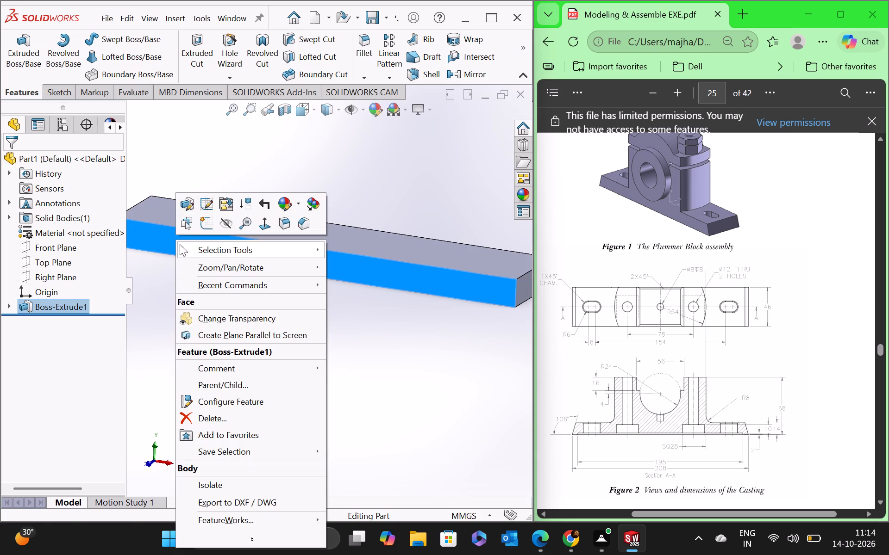
left_click(200, 223)
scroll(257, 340, "up", 3)
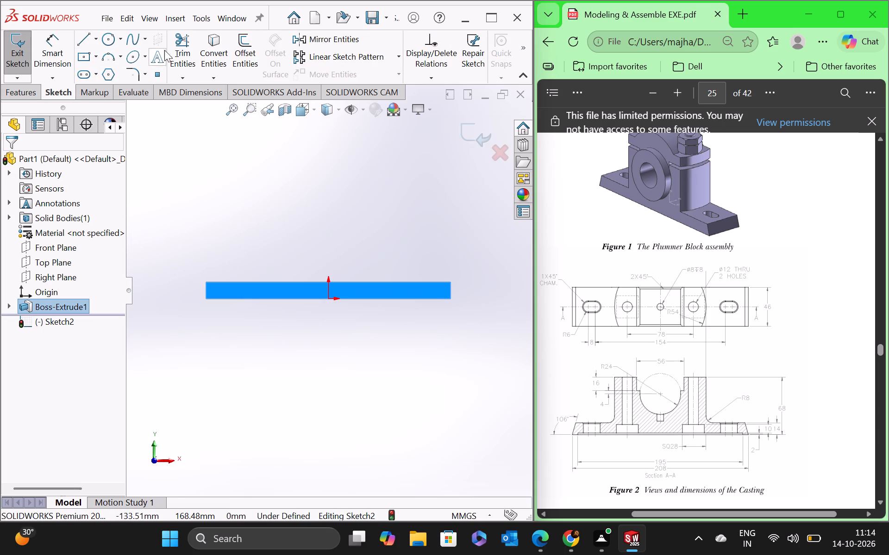
left_click(218, 53)
scroll(238, 274, "down", 3)
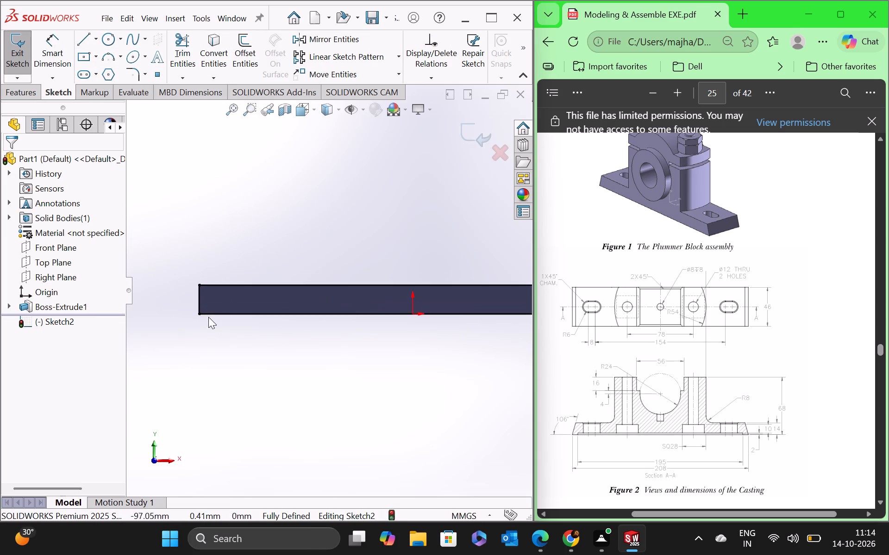
scroll(208, 317, "down", 5)
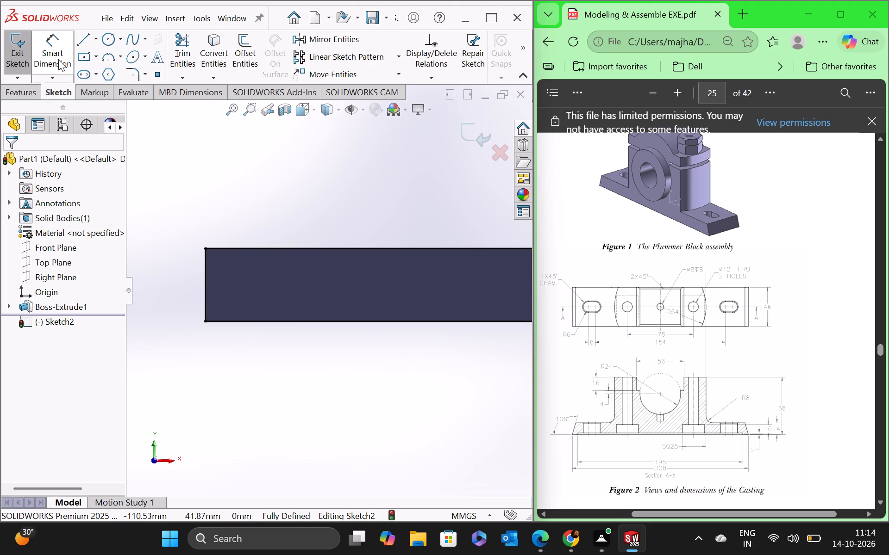
Sketch an inward-slanting line about 21 mm long from the base profile's lower left corner to above its upper edge.
left_click(86, 38)
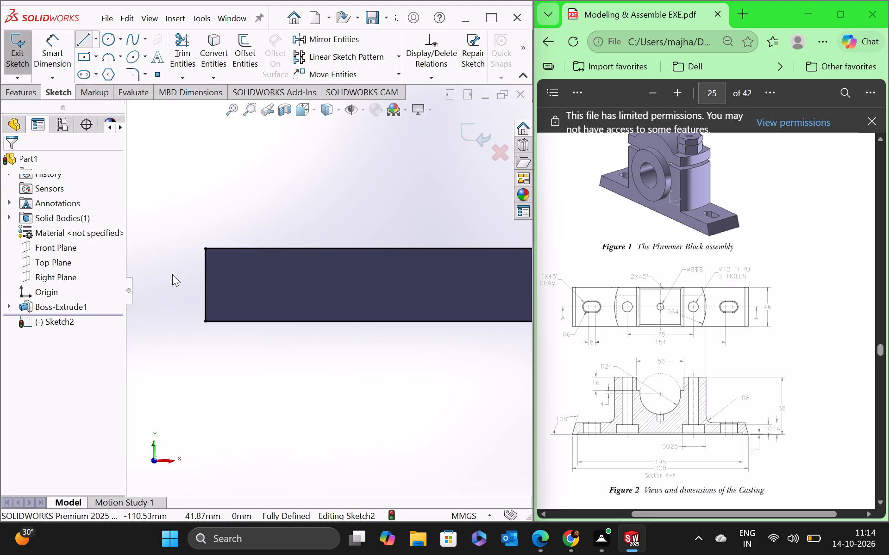
left_click(204, 322)
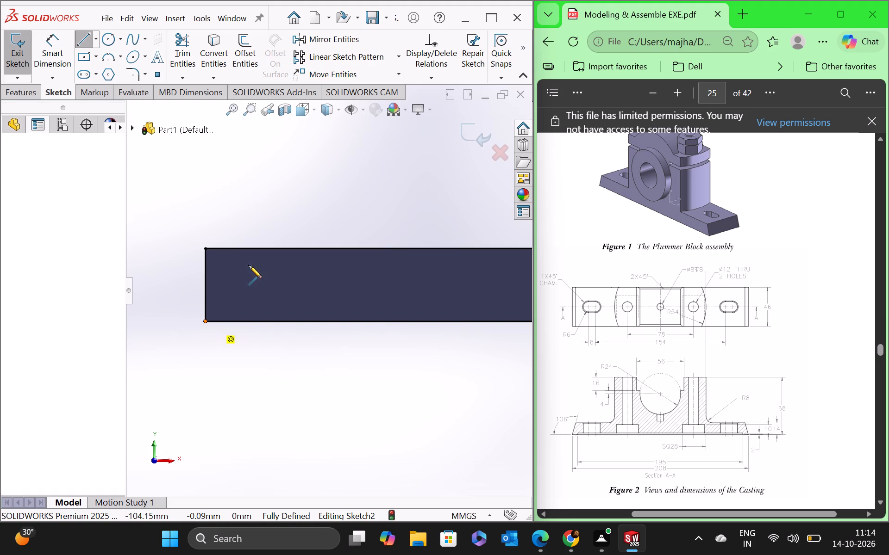
left_click(252, 223)
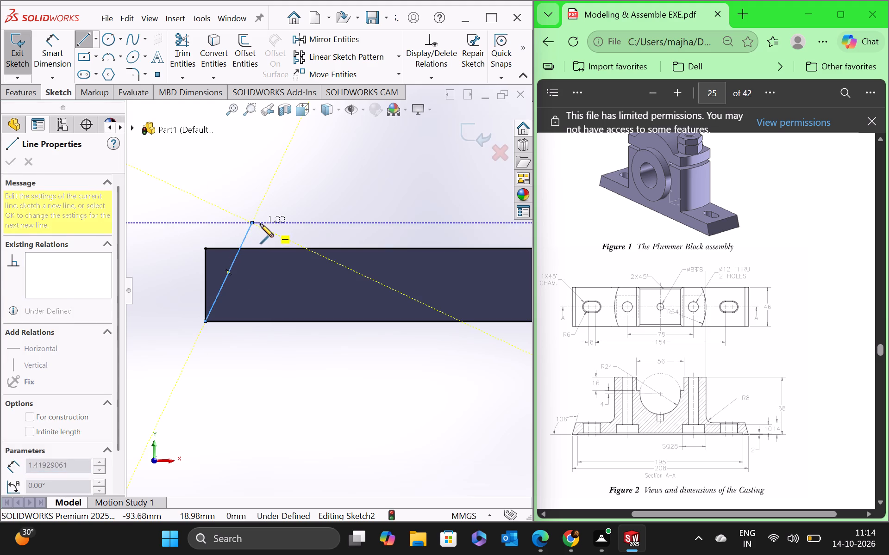
key("Escape")
scroll(254, 284, "up", 7)
scroll(368, 287, "down", 5)
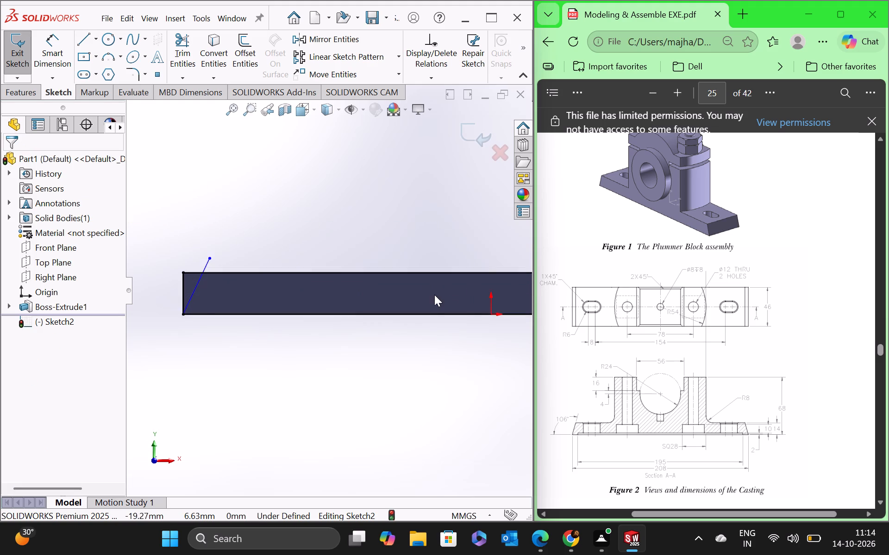
scroll(434, 295, "up", 6)
scroll(478, 299, "down", 5)
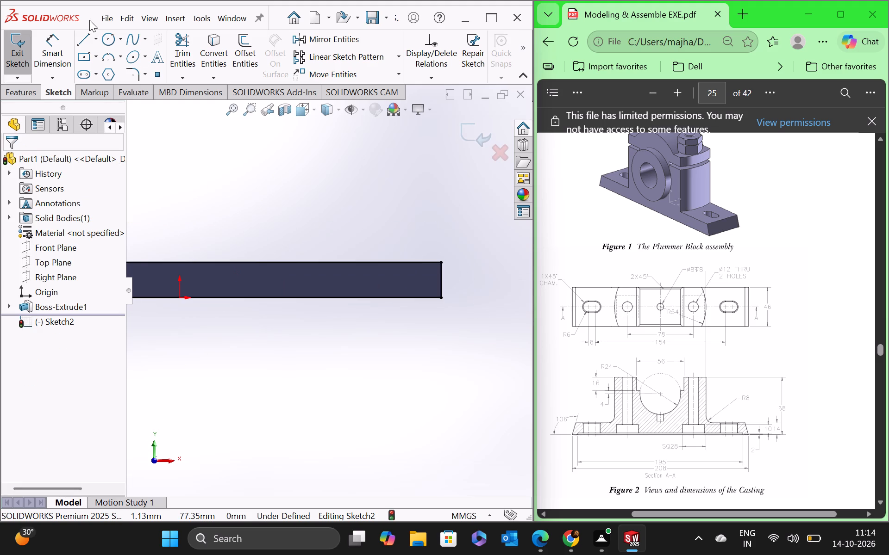
Sketch an inward-slanting line about 32 mm long from the base profile's lower right corner to above its upper edge.
left_click(82, 37)
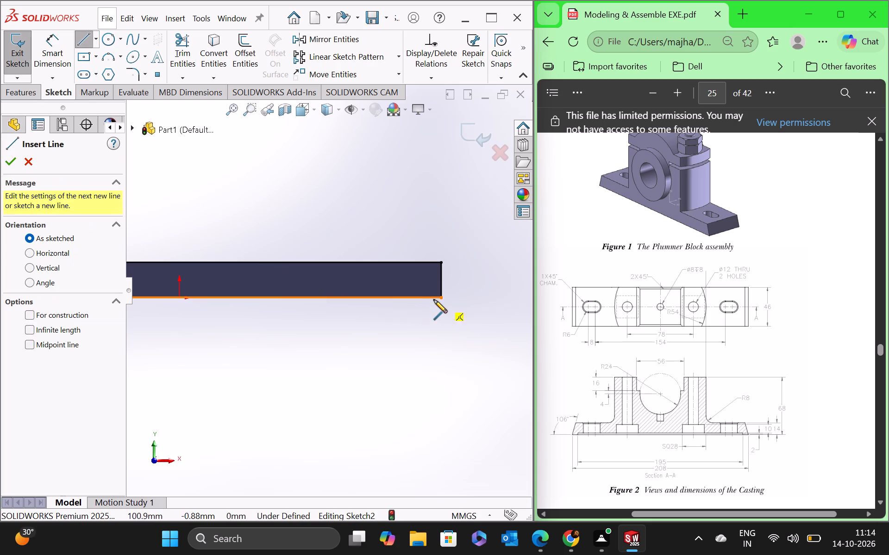
left_click(441, 299)
left_click(412, 223)
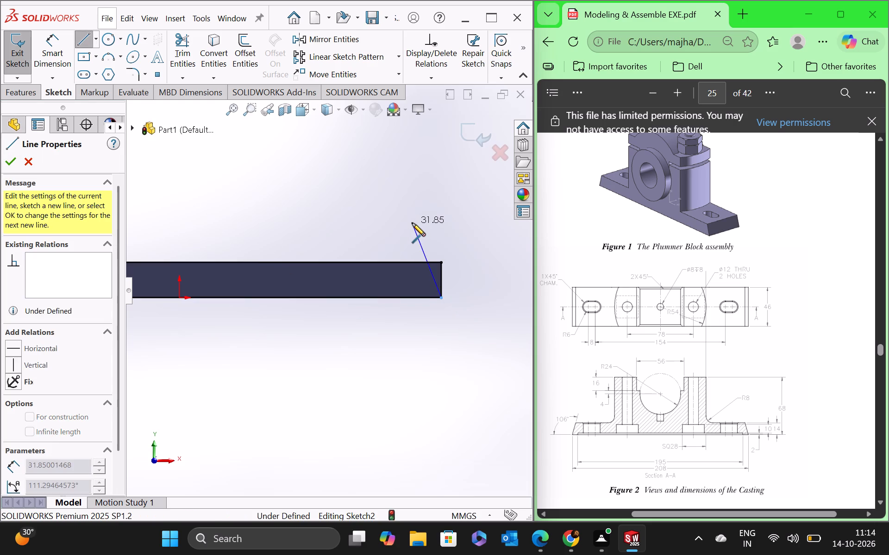
key("Escape")
scroll(366, 314, "up", 6)
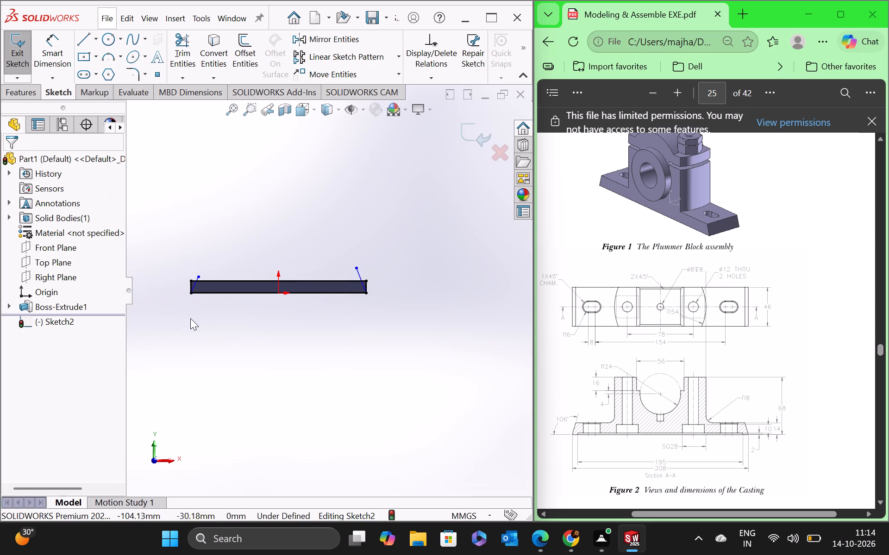
scroll(188, 314, "down", 5)
scroll(241, 233, "up", 4)
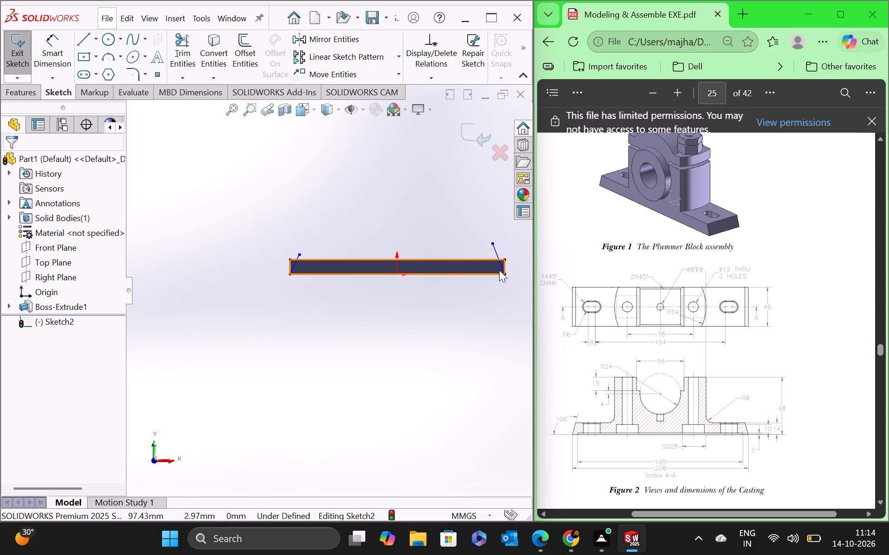
scroll(307, 275, "down", 8)
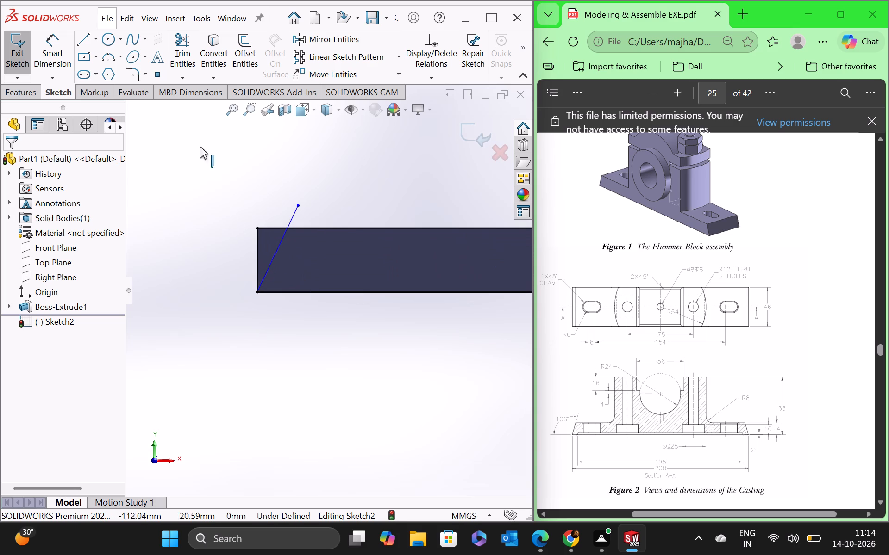
Dimension the outer angle between the left slanted line and the base profile's lower edge to 106°.
left_click(40, 63)
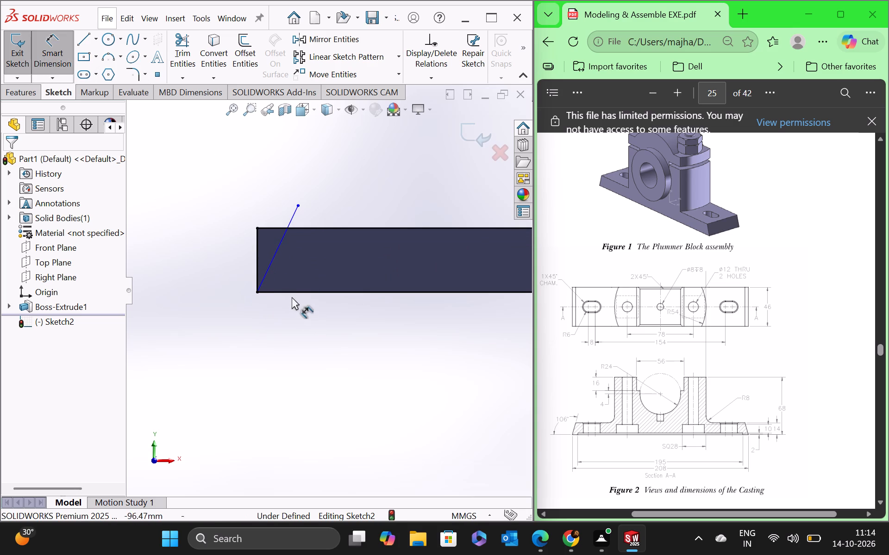
left_click(292, 293)
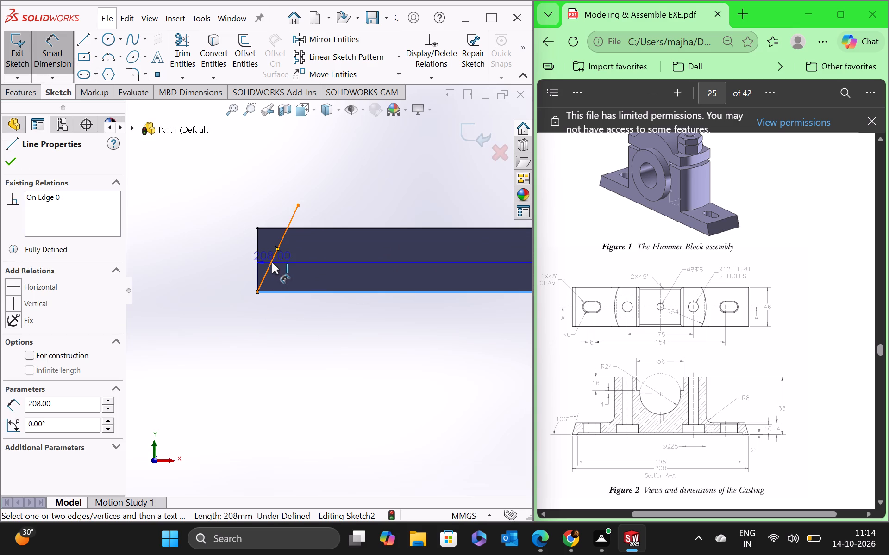
left_click(272, 262)
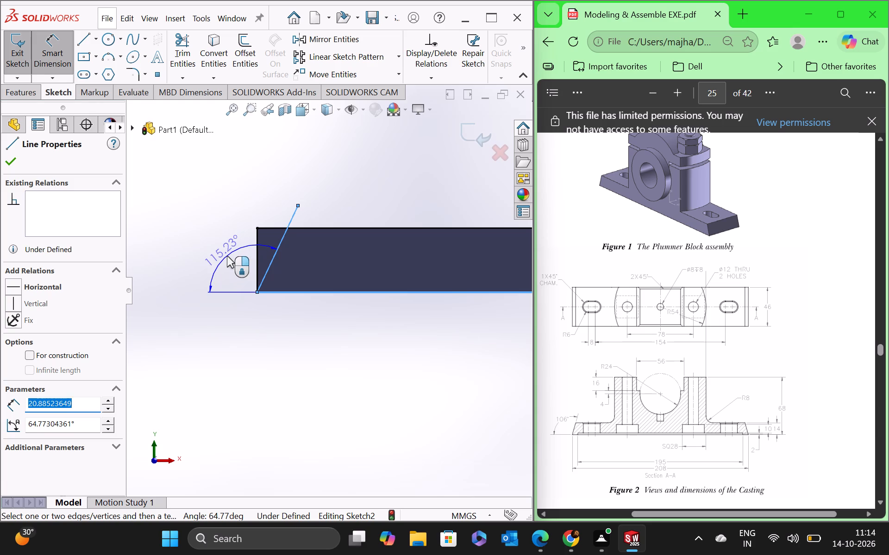
left_click(227, 256)
type("106")
key("Return")
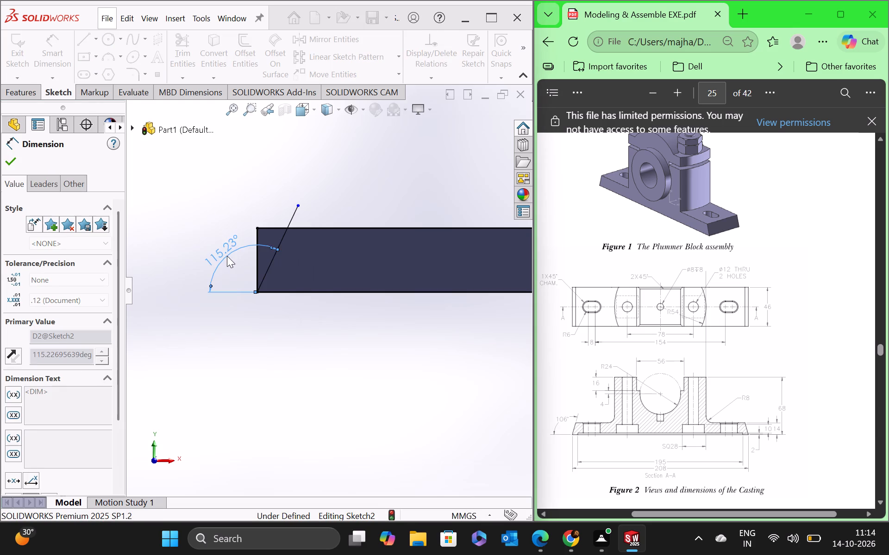
left_click(12, 157)
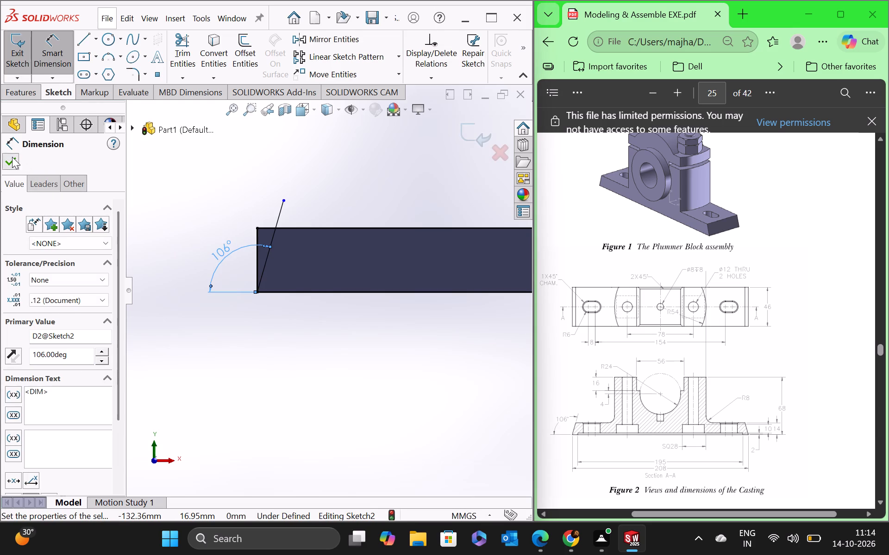
Dimension the outer angle between the right slanted line and the base profile's lower edge to 106°.
scroll(271, 304, "up", 7)
scroll(451, 286, "down", 4)
scroll(485, 276, "up", 5)
scroll(485, 275, "down", 9)
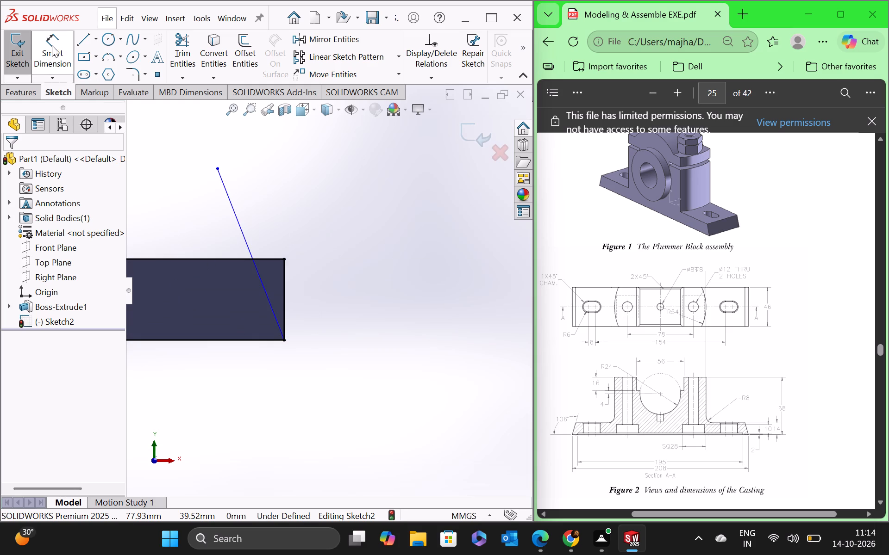
left_click(52, 45)
left_click(244, 340)
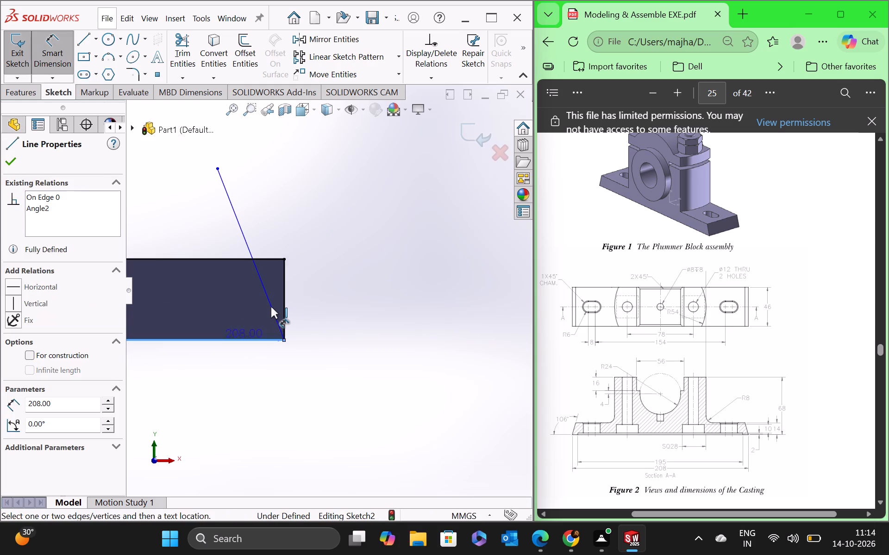
left_click(270, 306)
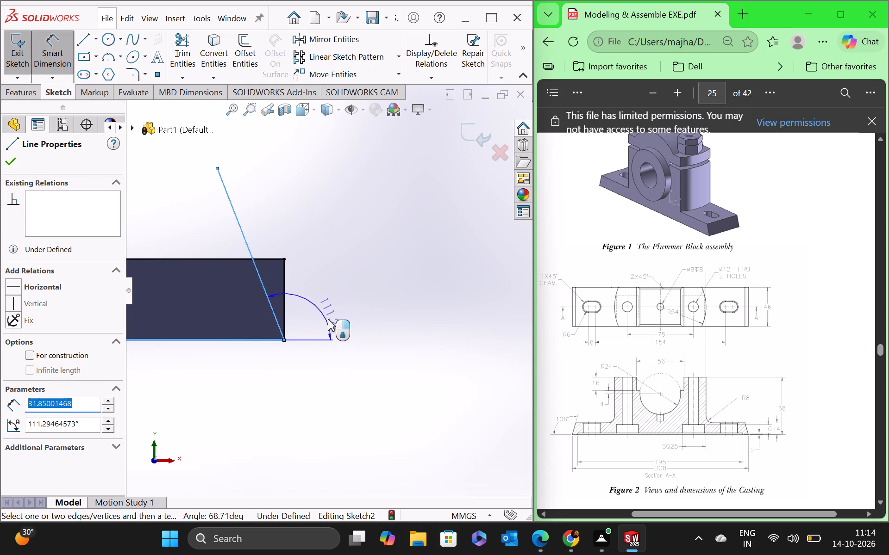
left_click(329, 319)
type("106")
key("Return")
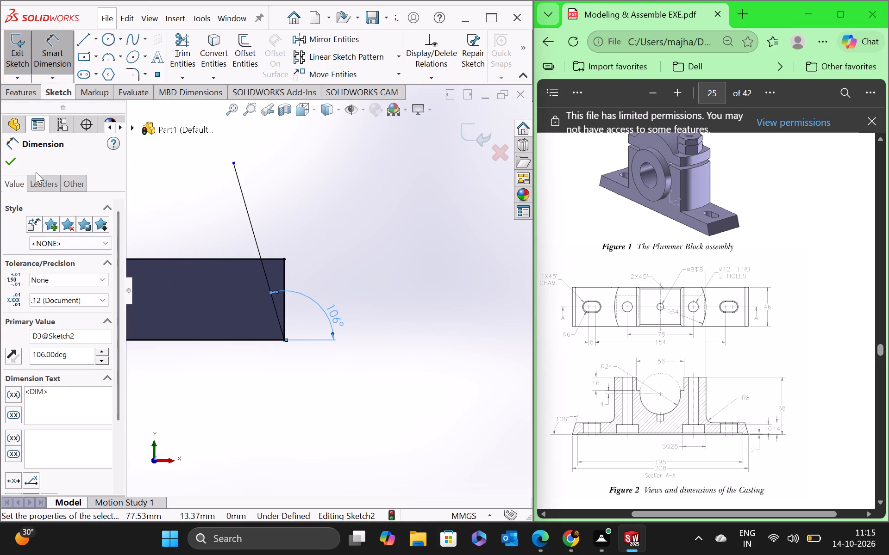
left_click(12, 159)
Trim the right slanted line's overhang above the base profile, plus the upper and vertical edge segments outside that line.
scroll(225, 293, "up", 4)
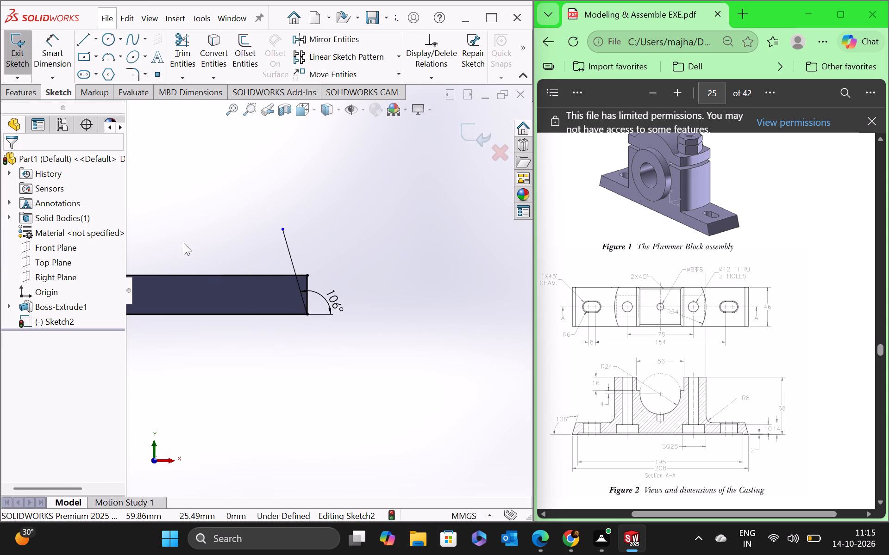
scroll(184, 243, "down", 1)
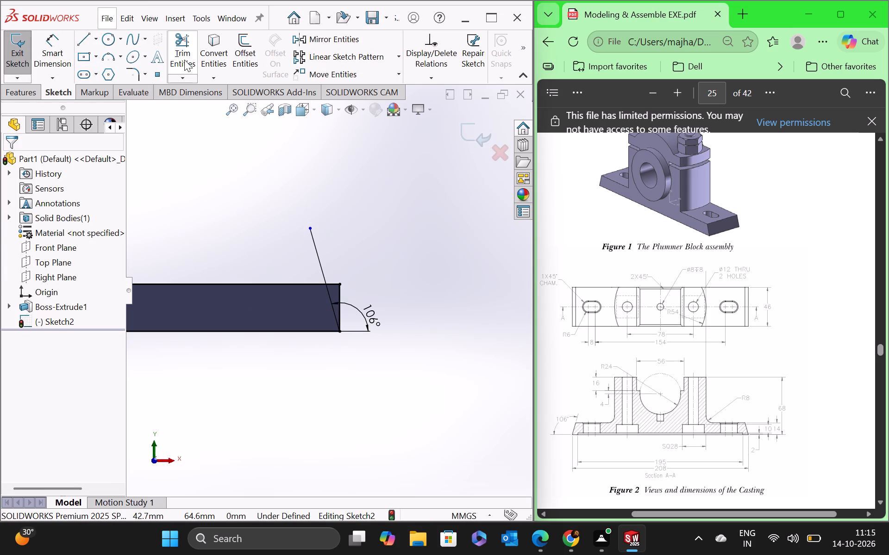
left_click(184, 60)
left_click(321, 268)
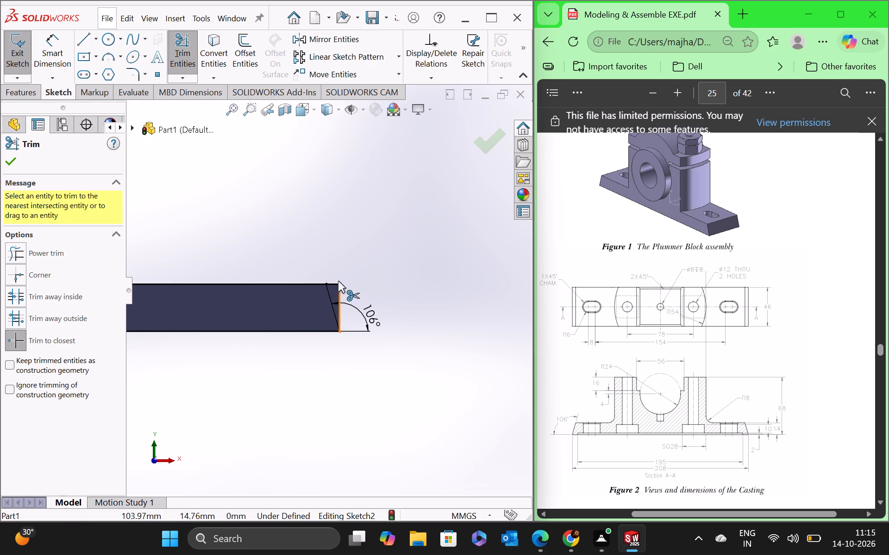
left_click(333, 282)
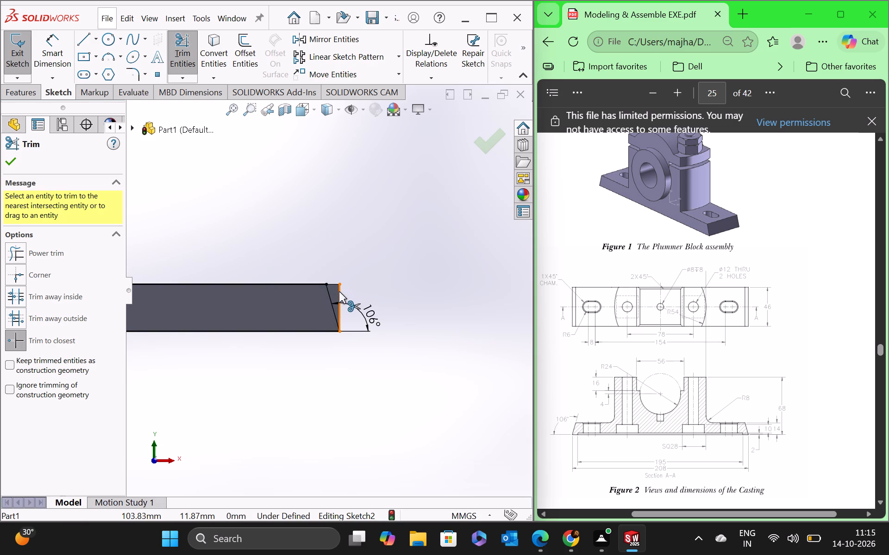
left_click(339, 292)
Trim the left slanted line's overhang above the base profile, plus the upper and vertical edge segments outside that line.
scroll(237, 309, "up", 10)
scroll(170, 281, "down", 8)
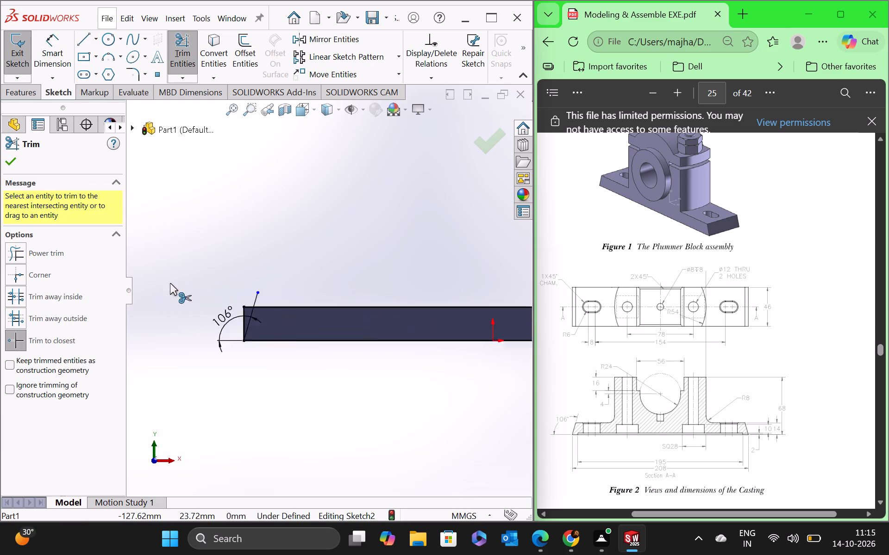
scroll(170, 283, "down", 4)
left_click(390, 324)
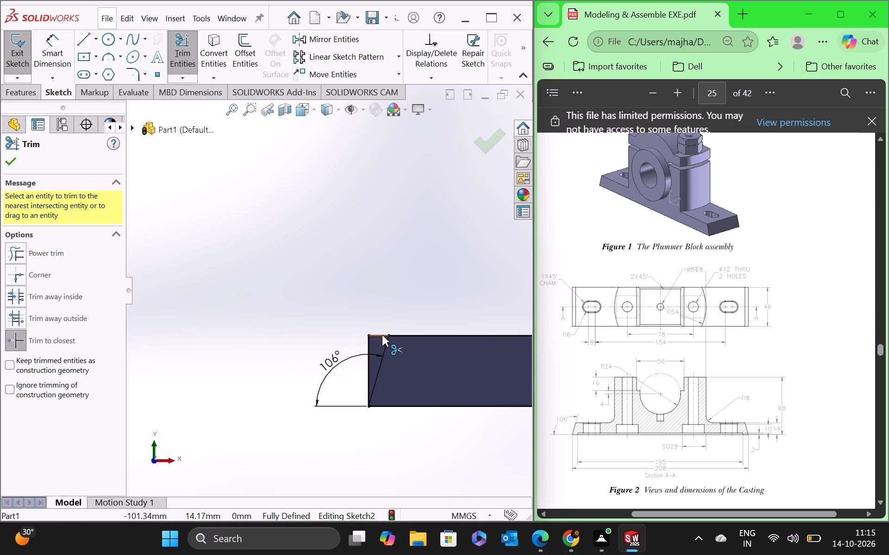
left_click(382, 335)
left_click(367, 343)
scroll(353, 402, "up", 3)
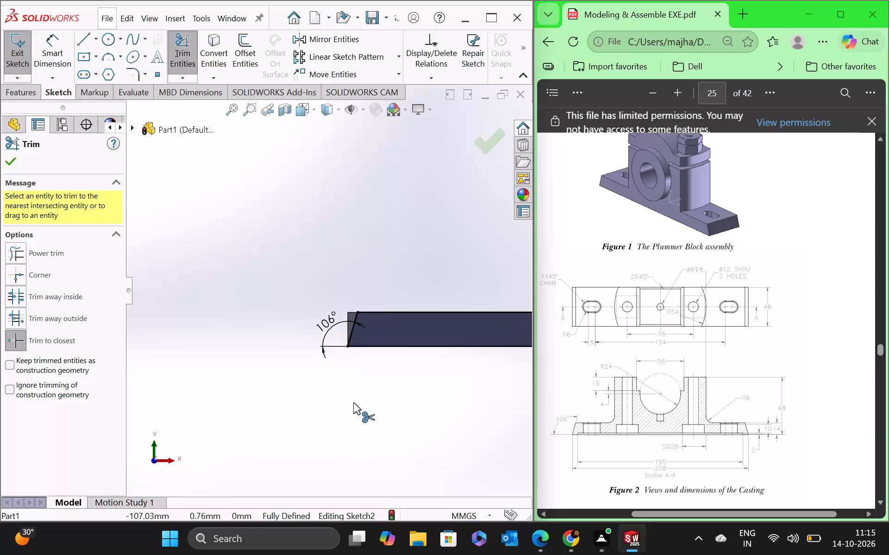
scroll(353, 402, "up", 2)
left_click(4, 156)
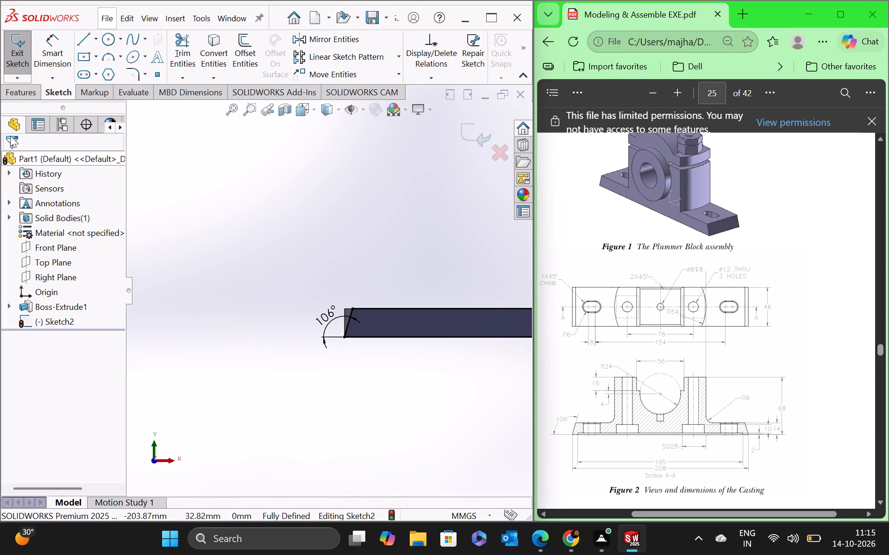
Cut the base's ends with an Extruded Cut of the trimmed profile, set to Through All with the side to cut flipped.
left_click(20, 95)
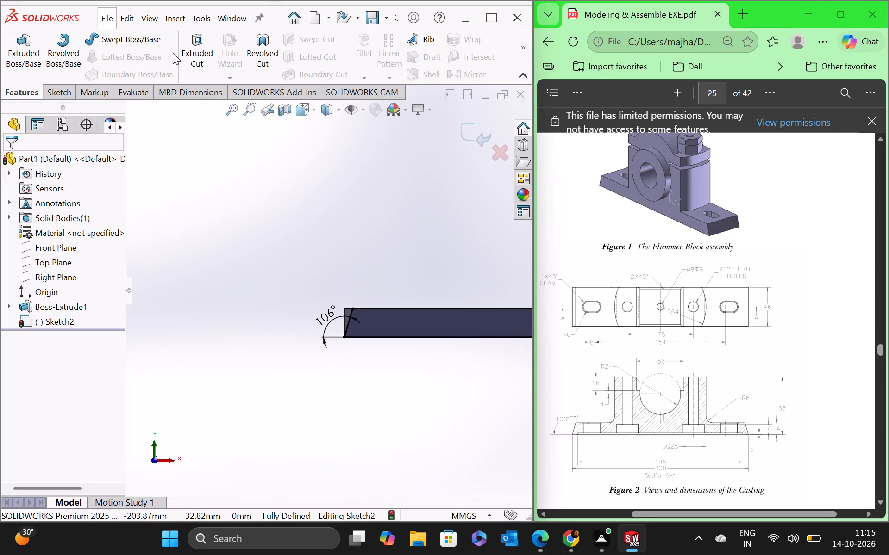
left_click(194, 52)
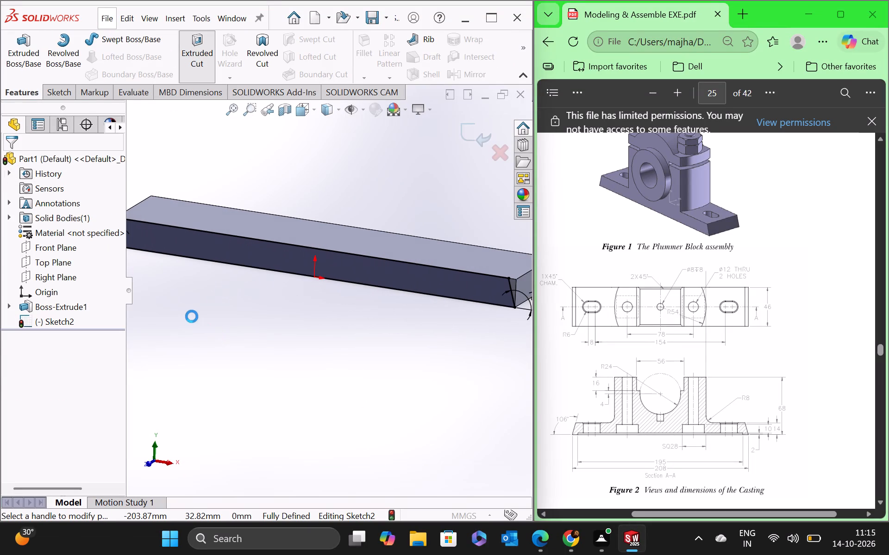
left_click(33, 302)
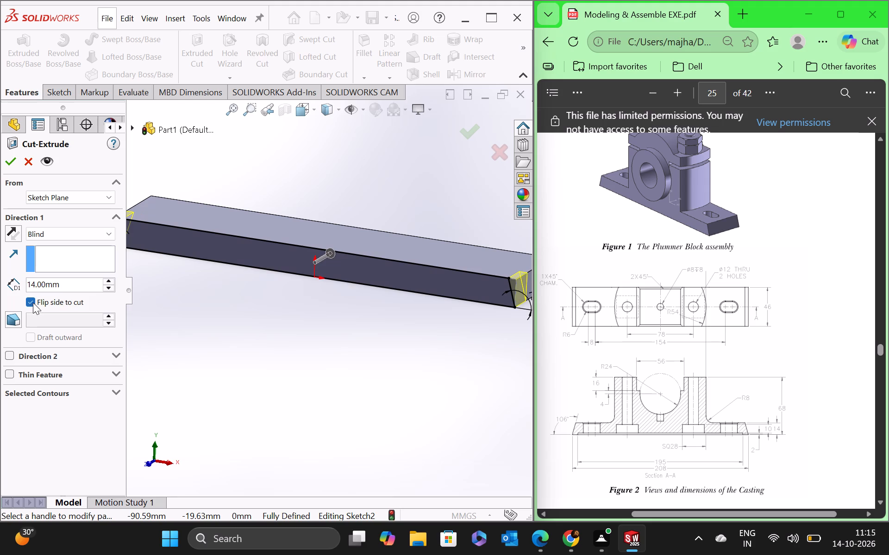
scroll(189, 318, "up", 4)
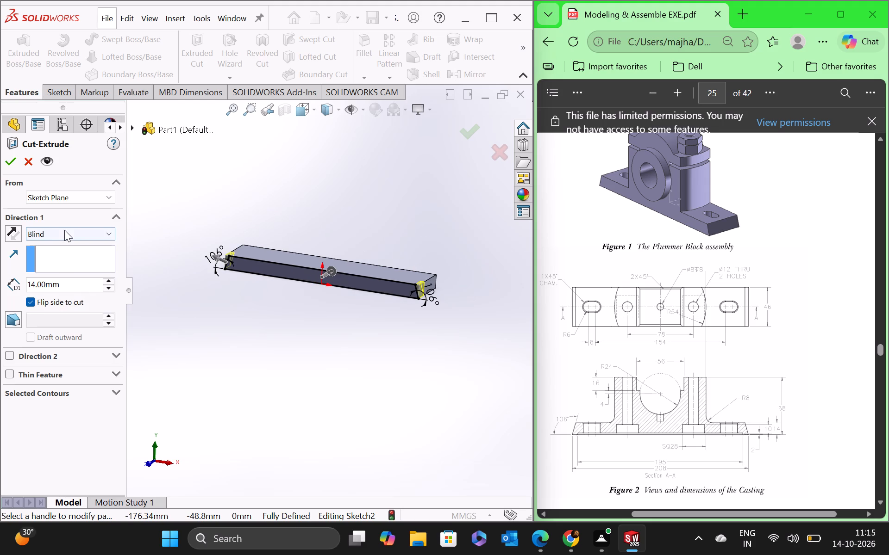
left_click(64, 230)
left_click(60, 259)
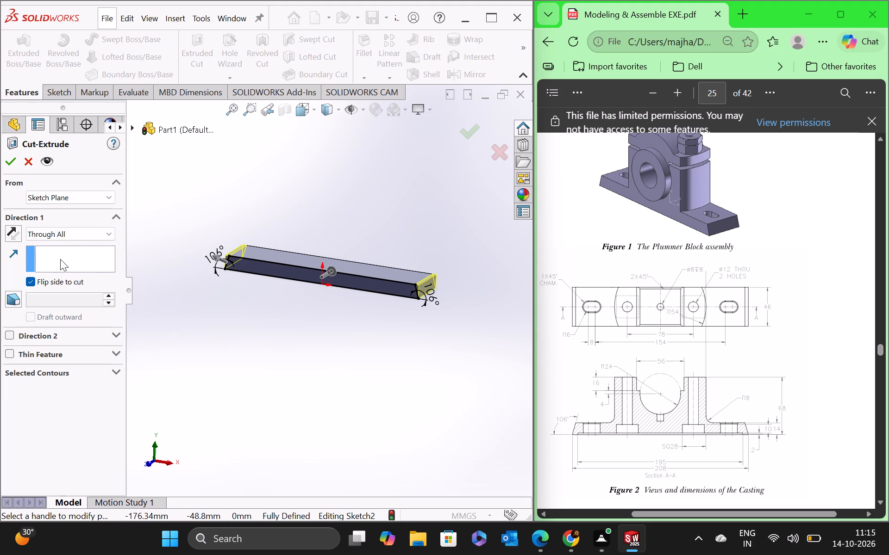
left_click(6, 166)
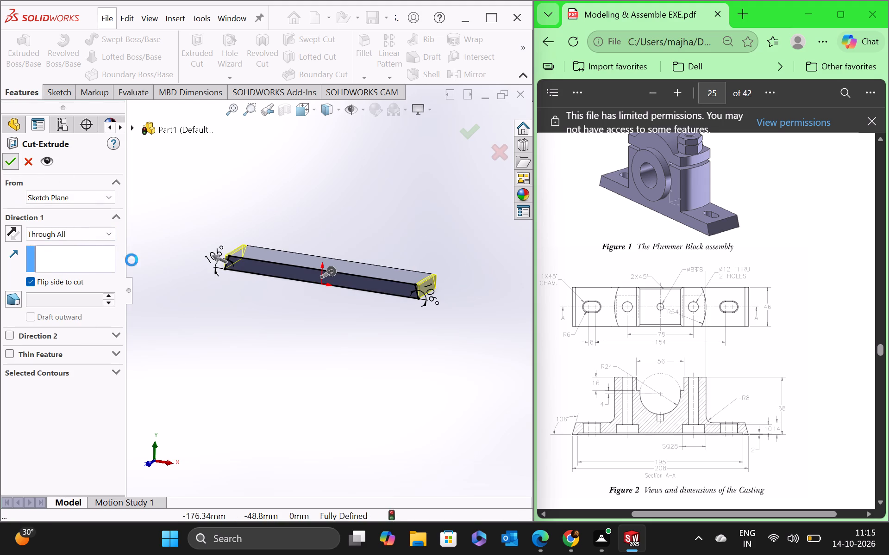
Select the base's flat underside face.
middle_click_drag(248, 309, 251, 313)
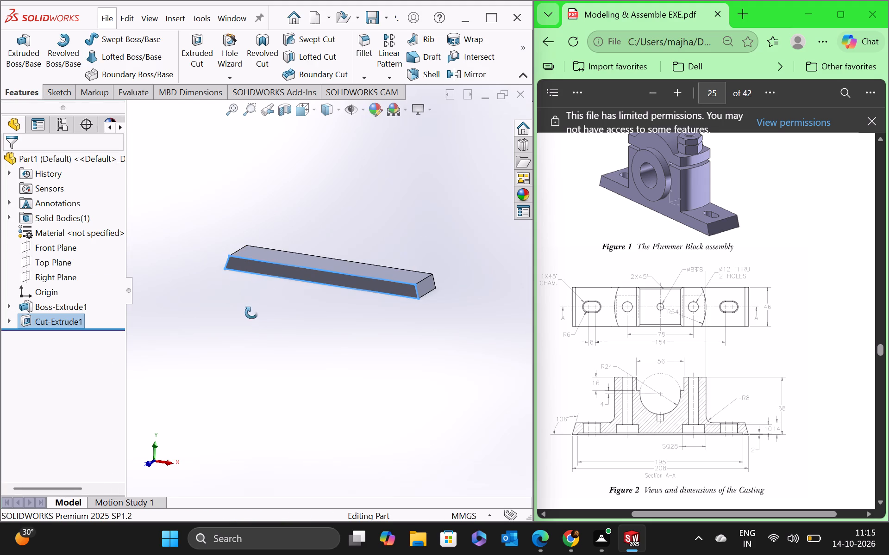
middle_click_drag(251, 313, 268, 365)
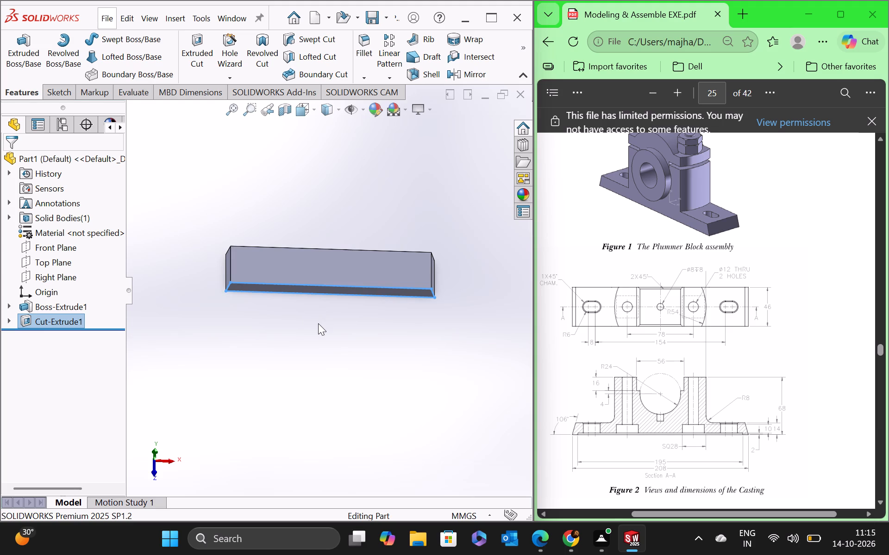
middle_click_drag(318, 323, 329, 181)
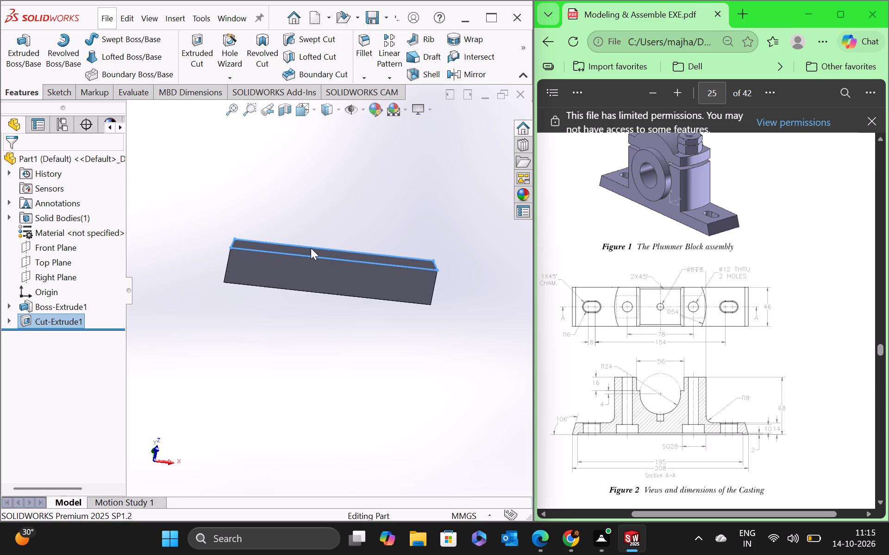
left_click(304, 275)
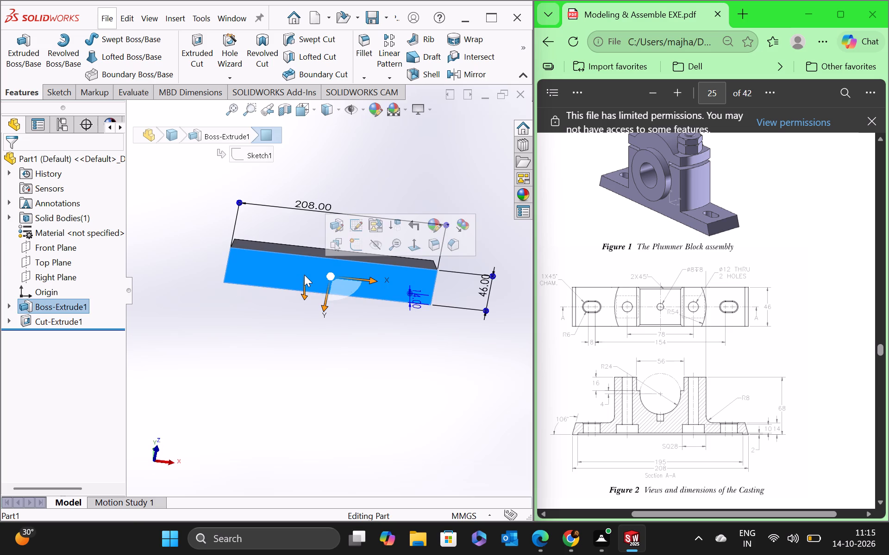
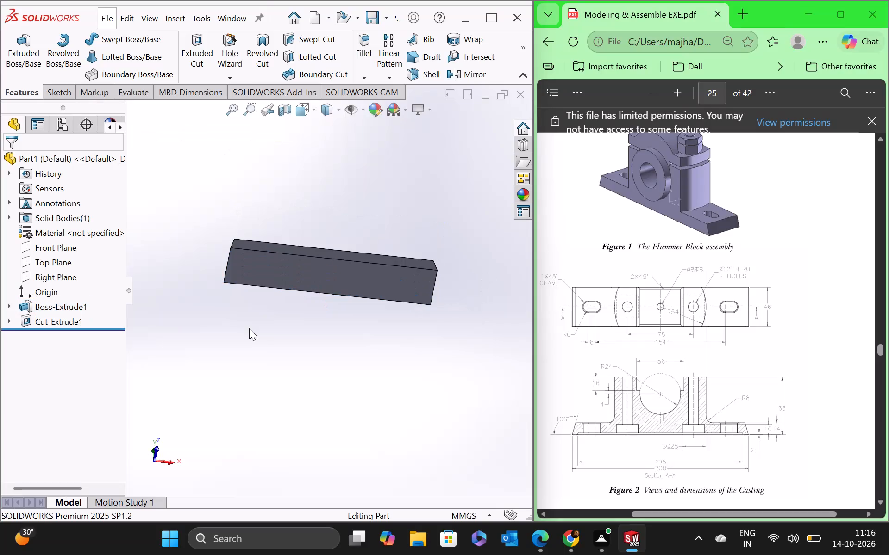
Start a sketch on the base's long front face and convert the face's upper edge into a sketch line.
middle_click_drag(351, 185, 354, 210)
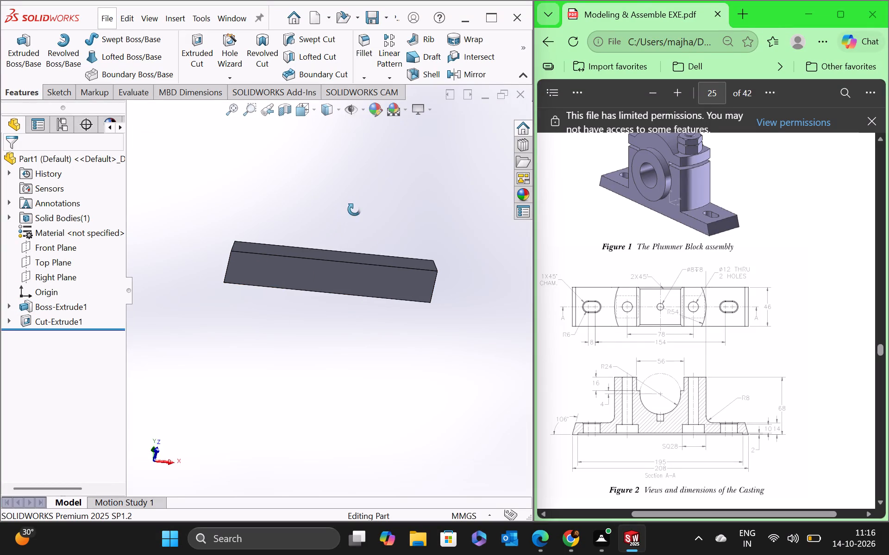
middle_click_drag(354, 210, 351, 244)
right_click(329, 264)
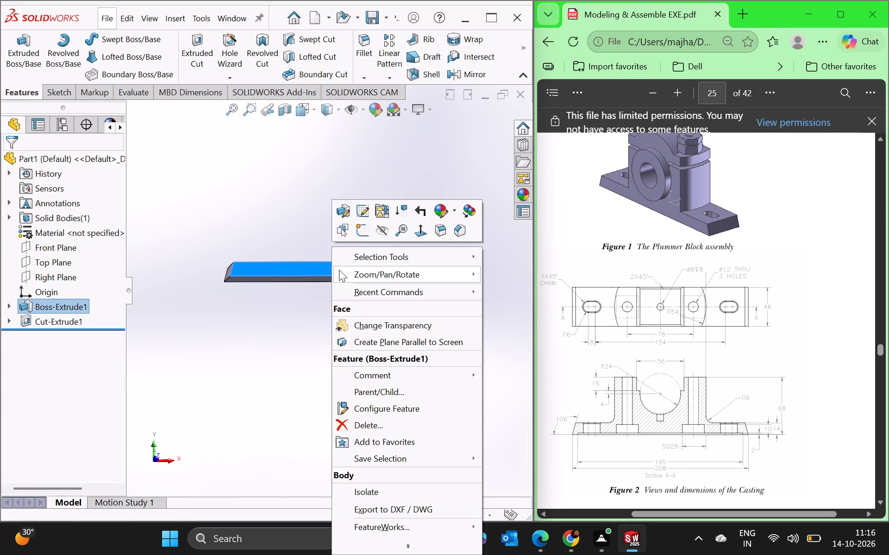
left_click(358, 233)
scroll(301, 308, "up", 5)
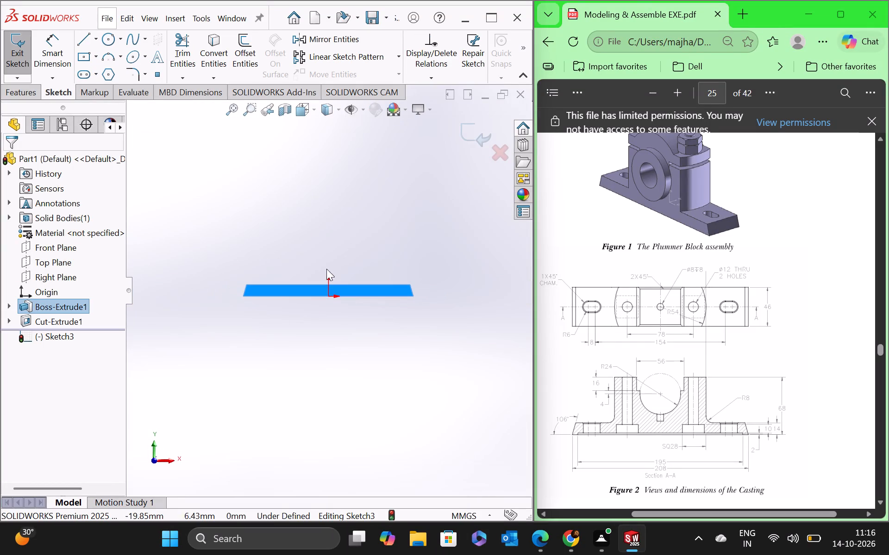
left_click(350, 231)
scroll(331, 276, "down", 3)
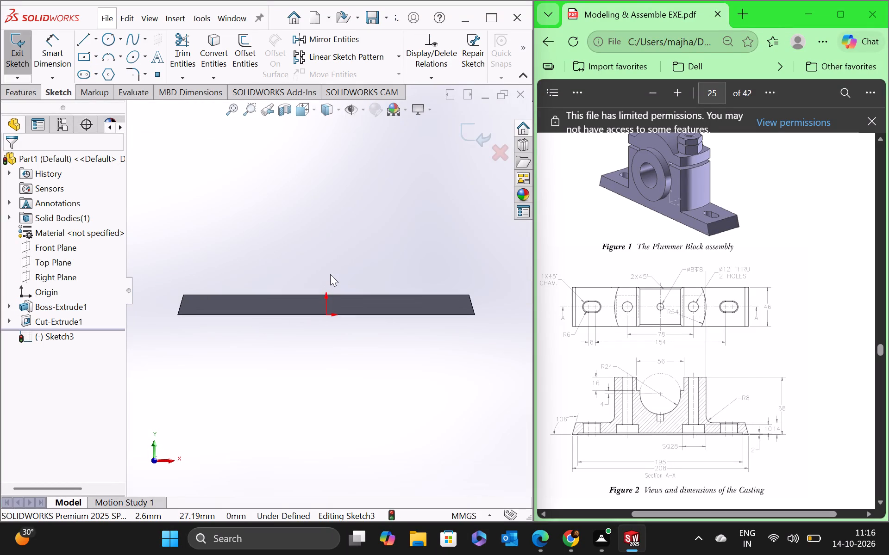
scroll(330, 274, "up", 1)
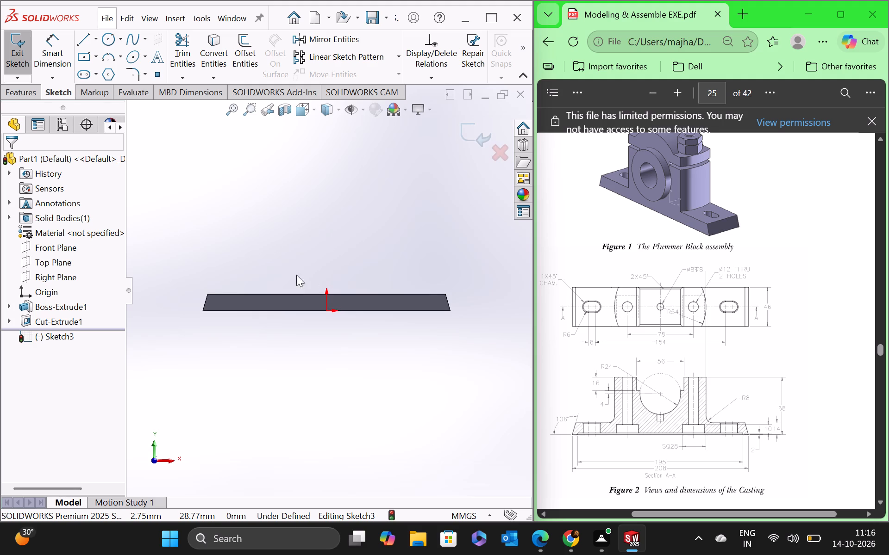
left_click(217, 68)
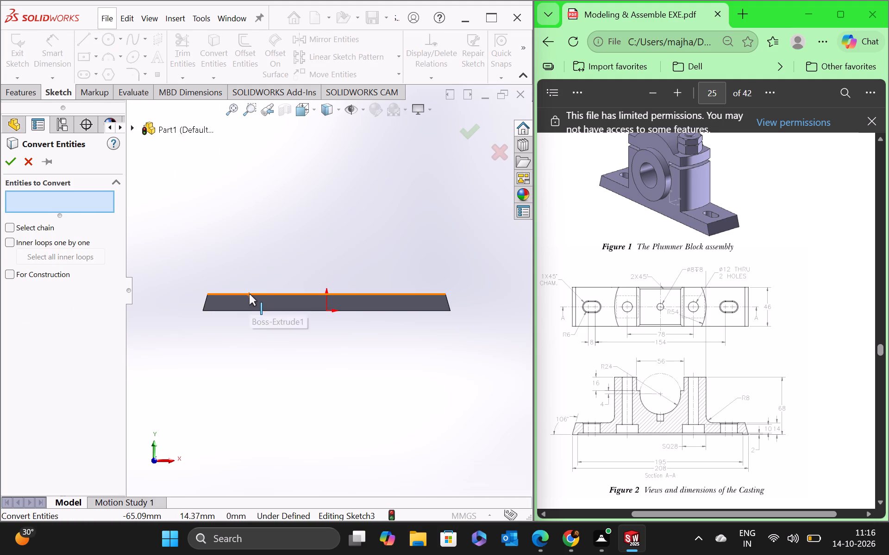
left_click(249, 294)
left_click(8, 155)
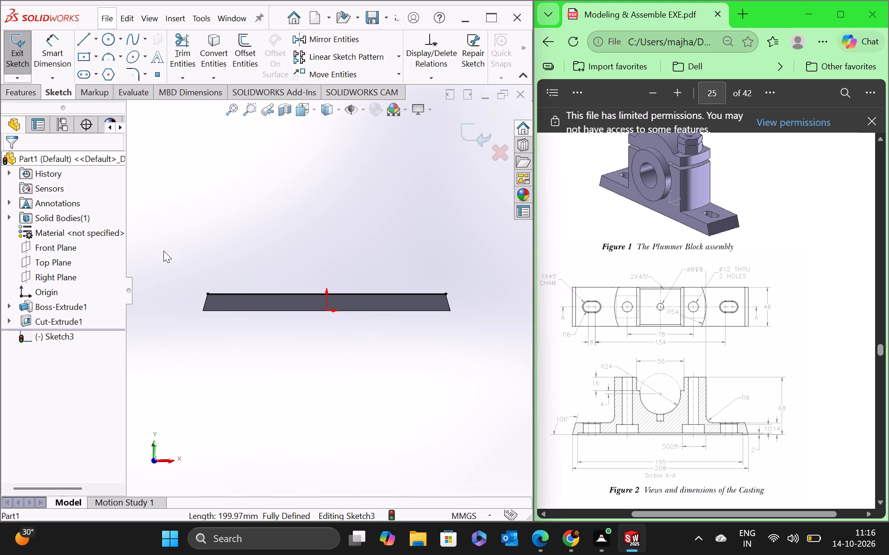
Sketch a stepped outline from the base's upper edge left of the origin: up about 75 mm, right, down about 14 mm, right about 6 mm.
left_click(83, 39)
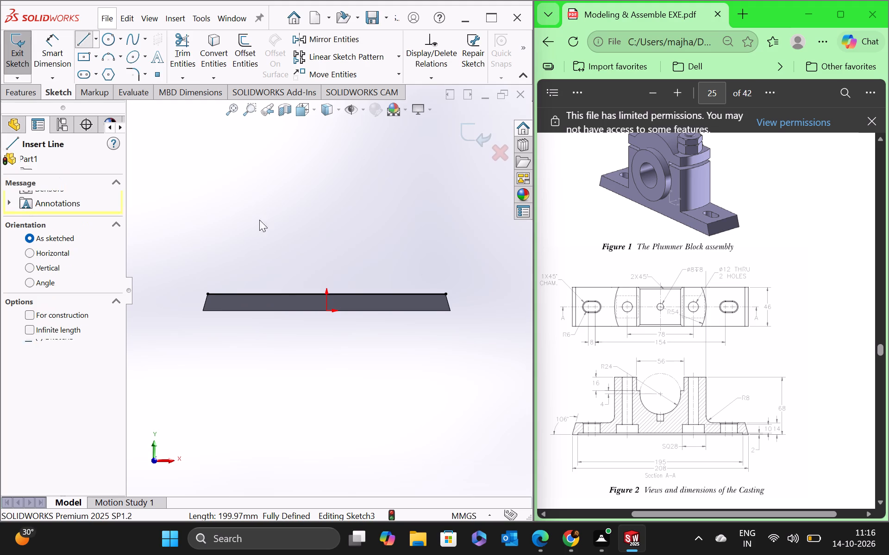
left_click(240, 295)
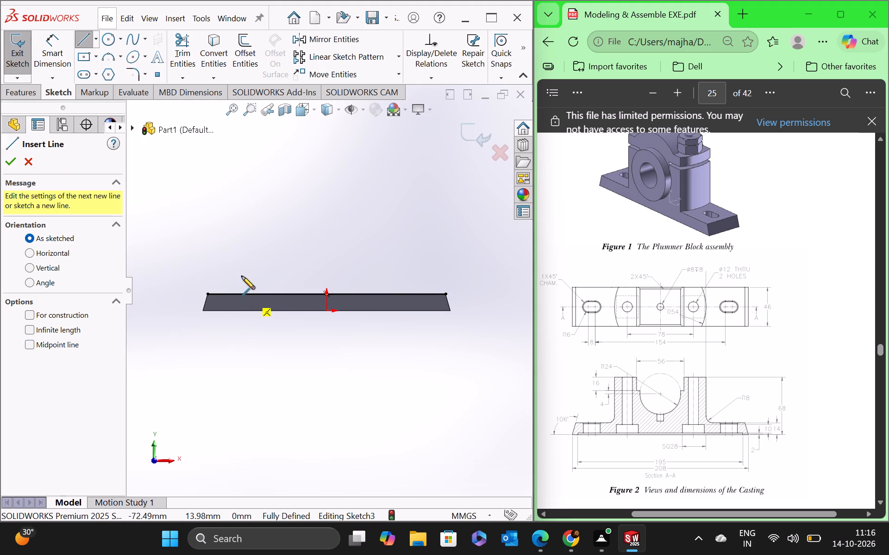
left_click(241, 204)
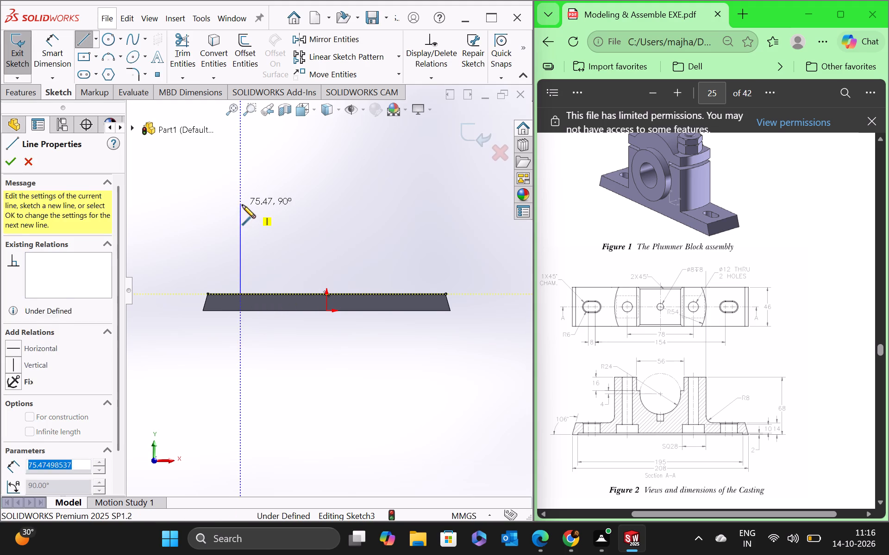
left_click(272, 203)
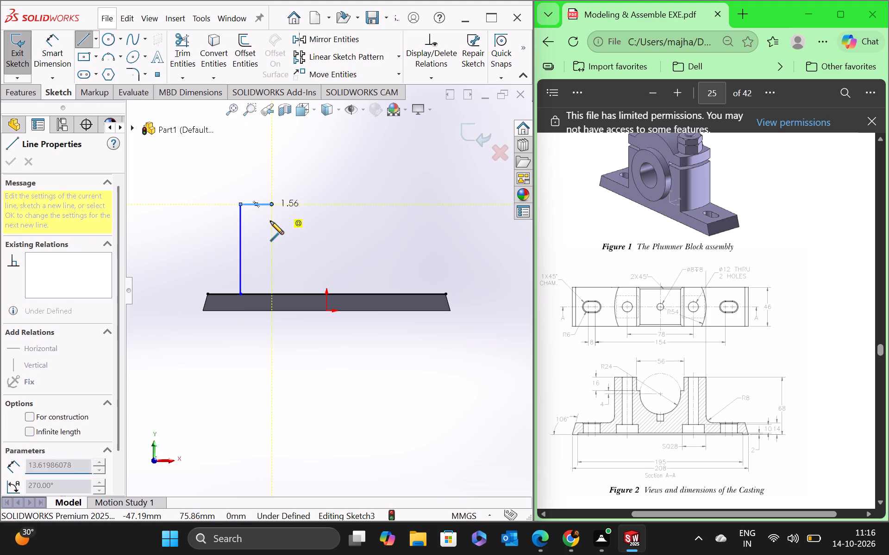
left_click(270, 221)
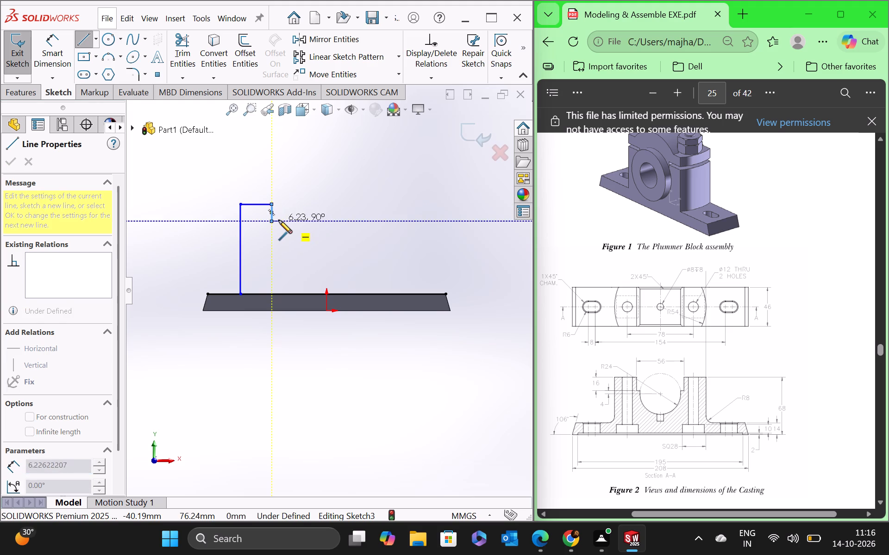
left_click(279, 220)
key("Escape")
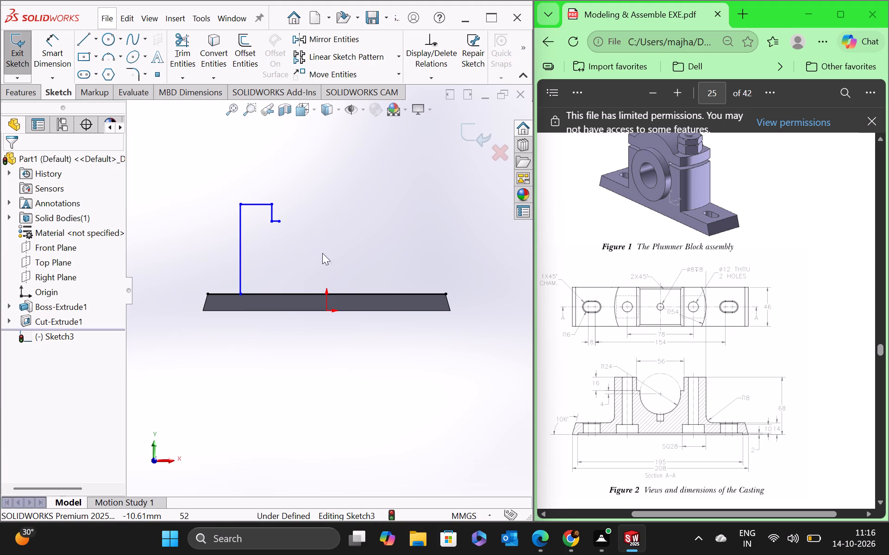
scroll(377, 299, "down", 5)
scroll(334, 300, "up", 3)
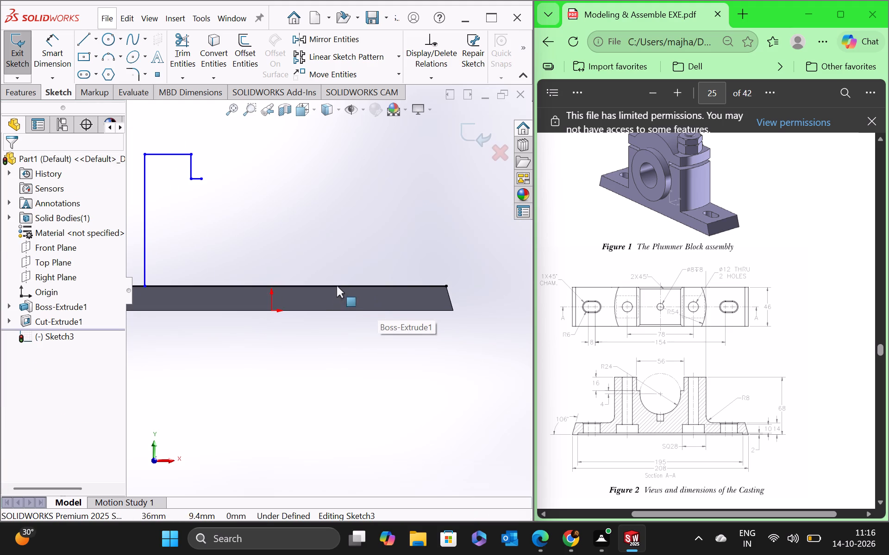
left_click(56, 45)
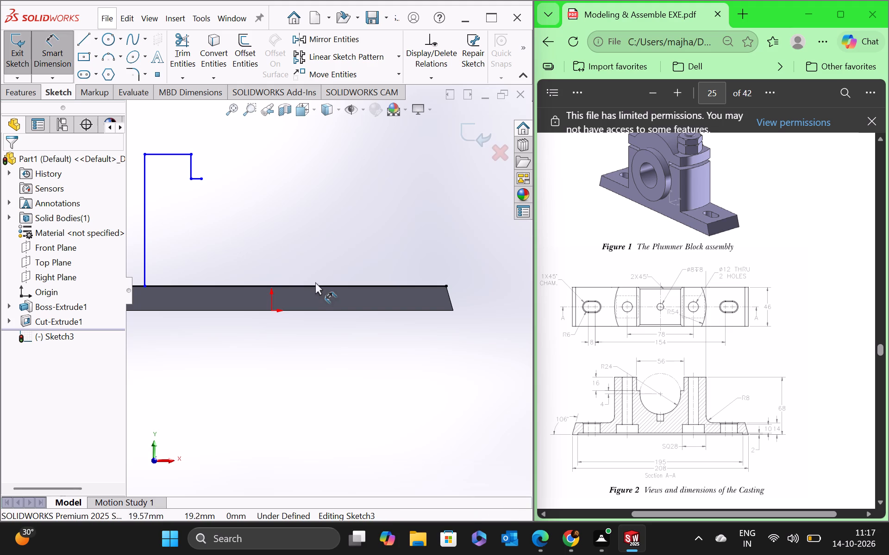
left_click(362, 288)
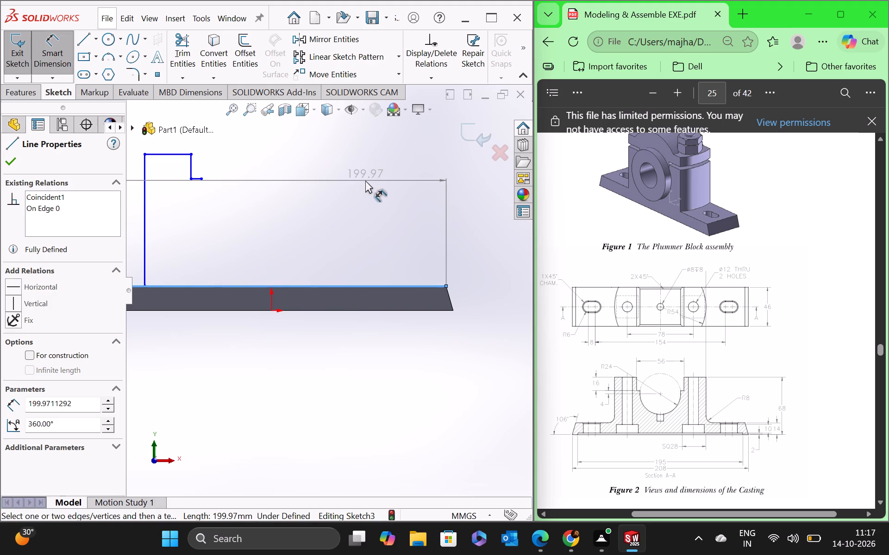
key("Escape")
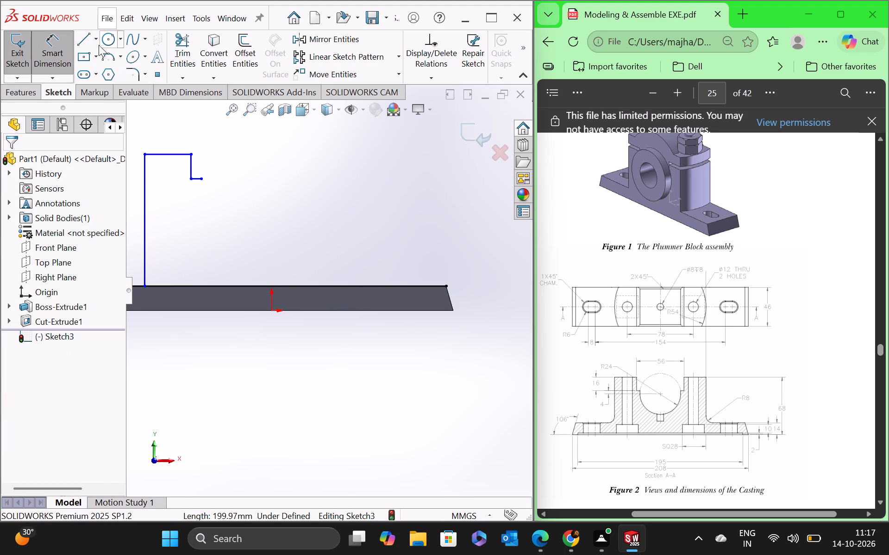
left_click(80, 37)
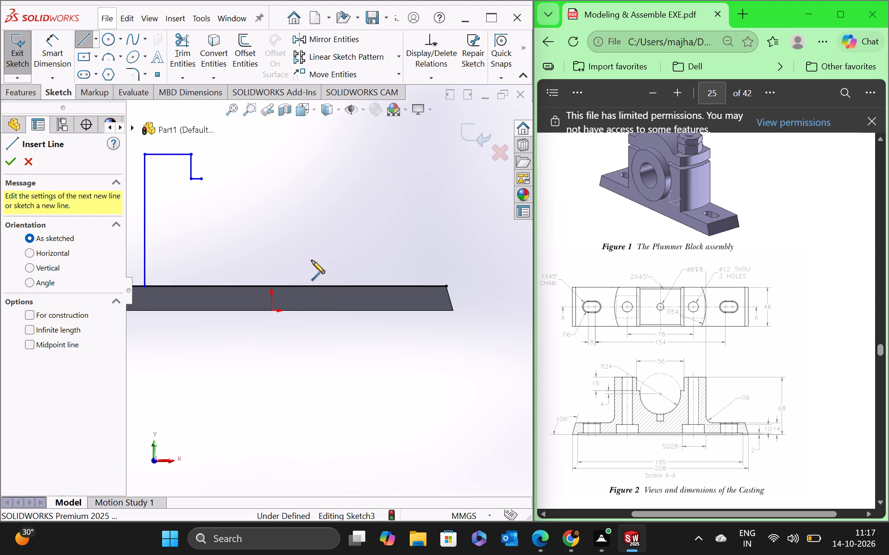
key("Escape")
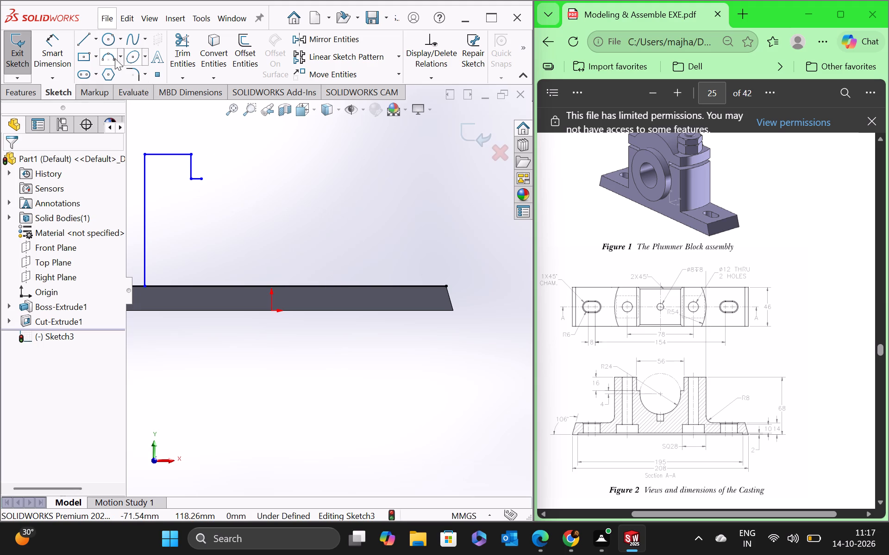
Sketch a circle of about 14 mm radius above the origin, to the right of the stepped outline.
left_click(104, 40)
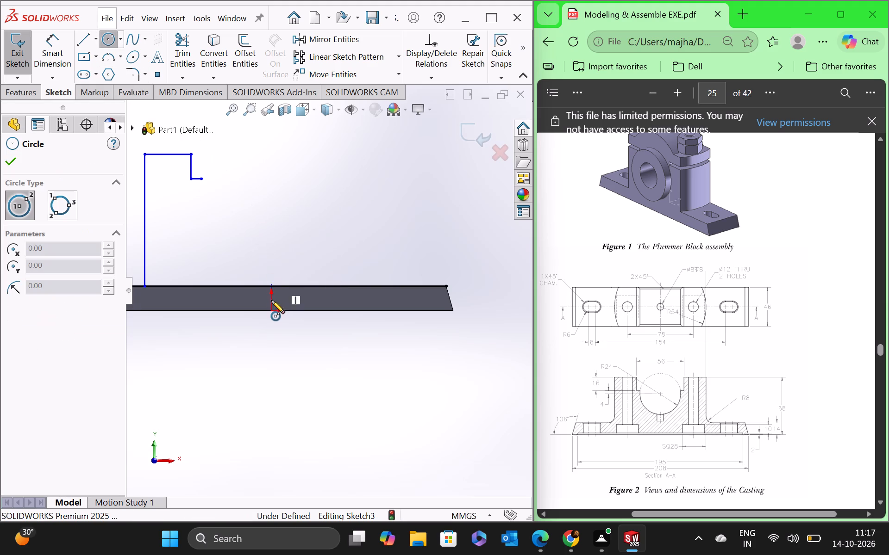
left_click(270, 207)
left_click(296, 204)
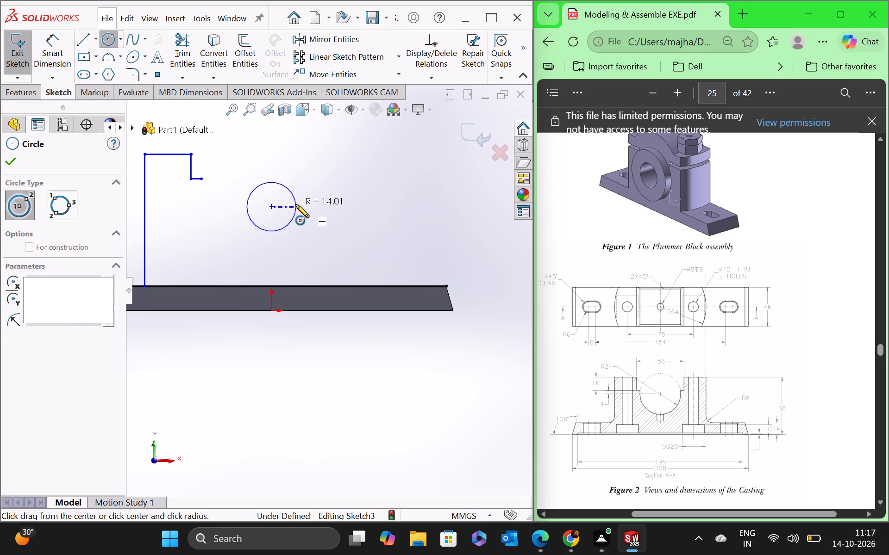
key("Escape")
key("Escape")
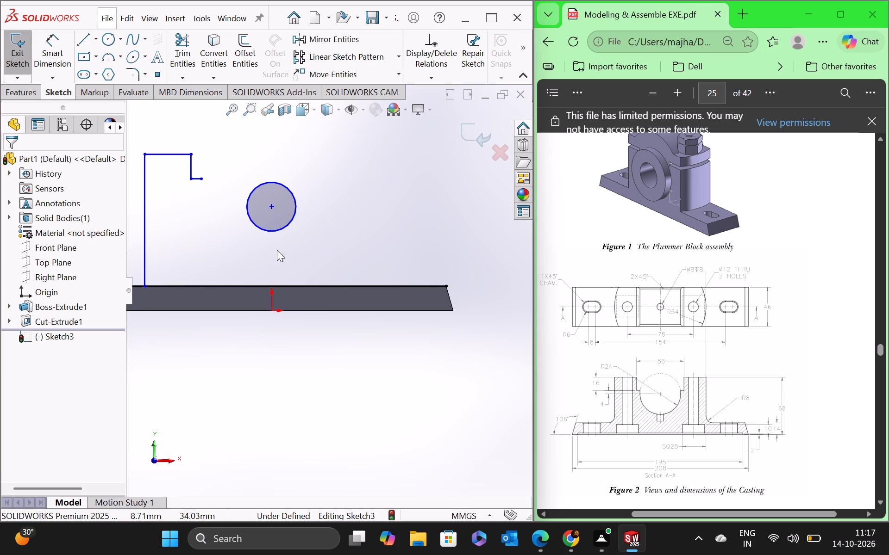
Add a Vertical relation between the origin and the circle's centre.
scroll(262, 244, "down", 3)
scroll(271, 234, "up", 3)
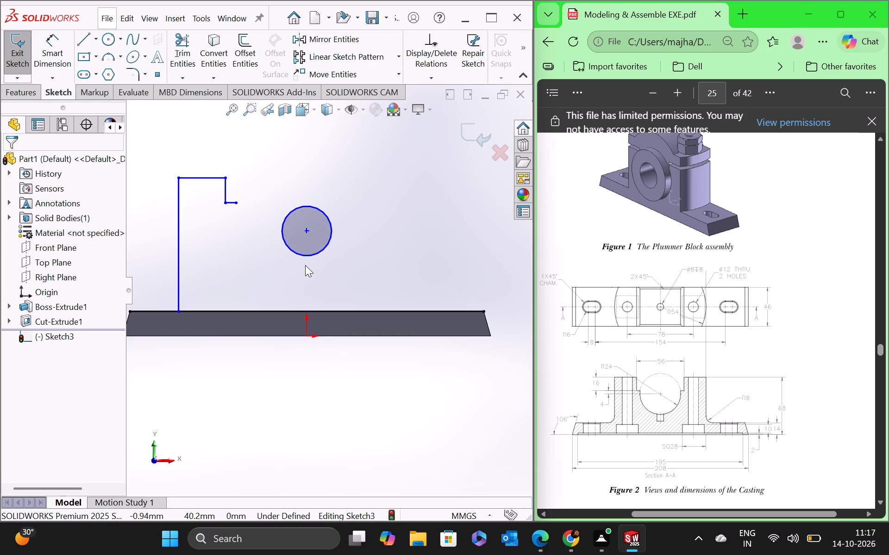
left_click(305, 336, "ctrl")
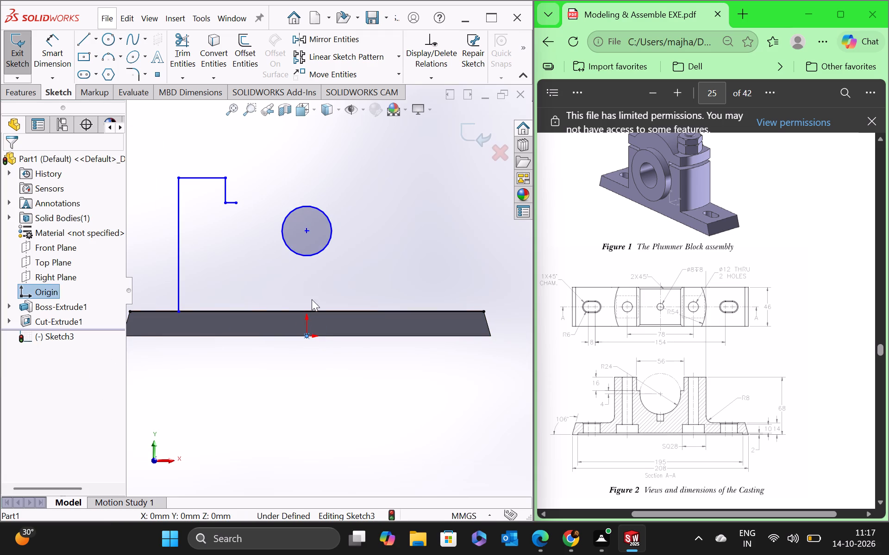
left_click(306, 232, "ctrl")
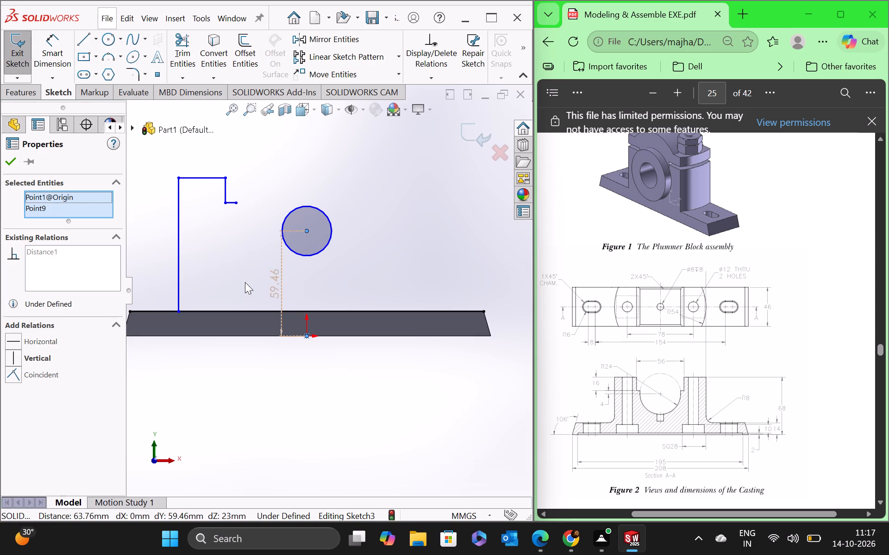
left_click(16, 358)
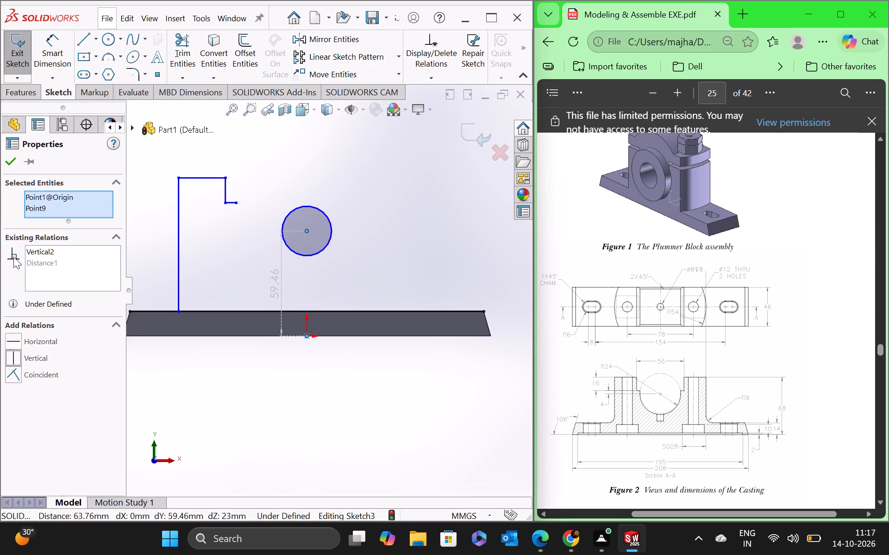
left_click(14, 159)
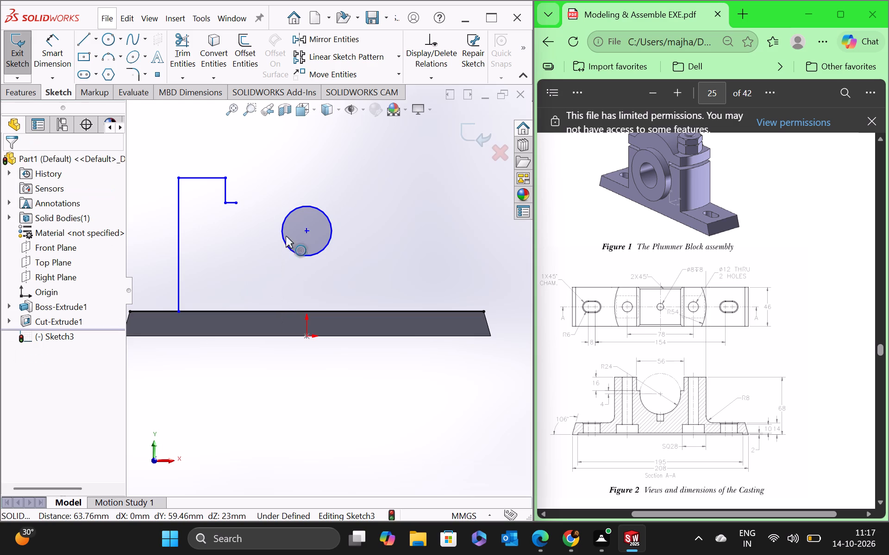
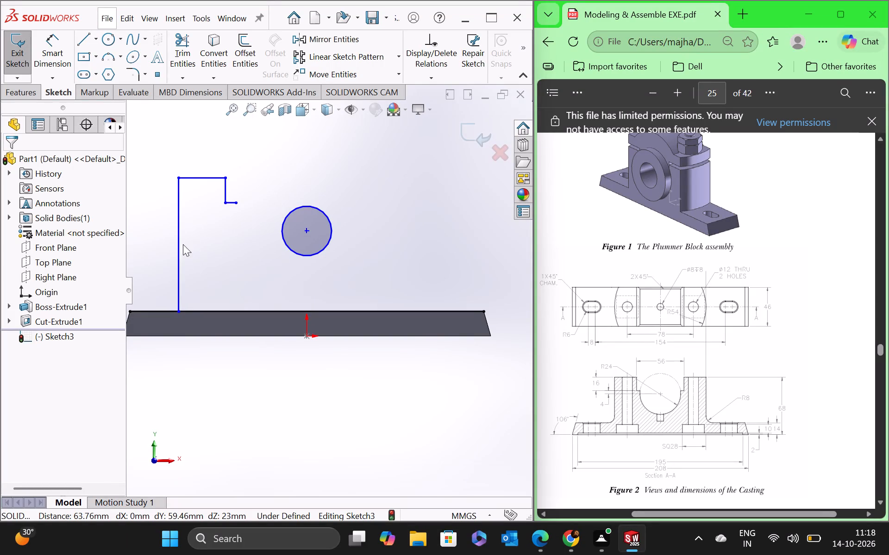
Dimension the tall vertical line of the stepped outline to 54 mm.
left_click(57, 55)
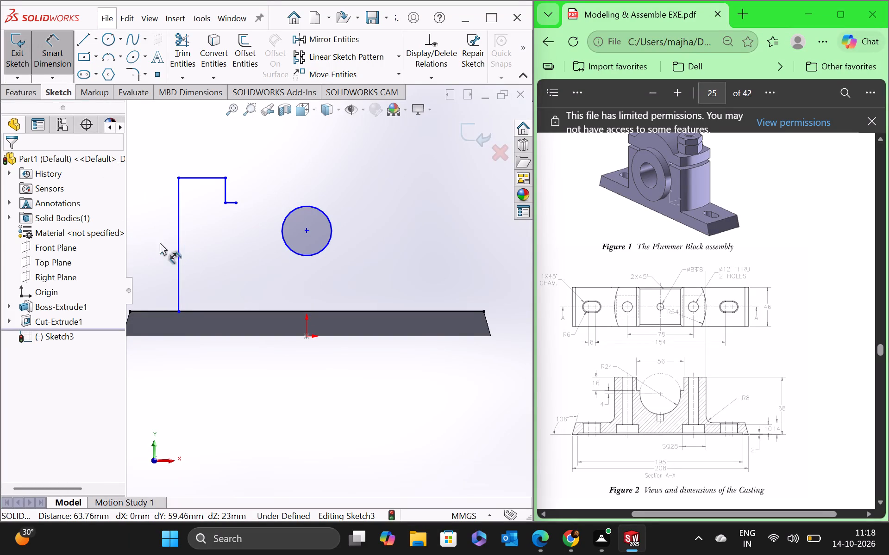
left_click(177, 248)
left_click(153, 251)
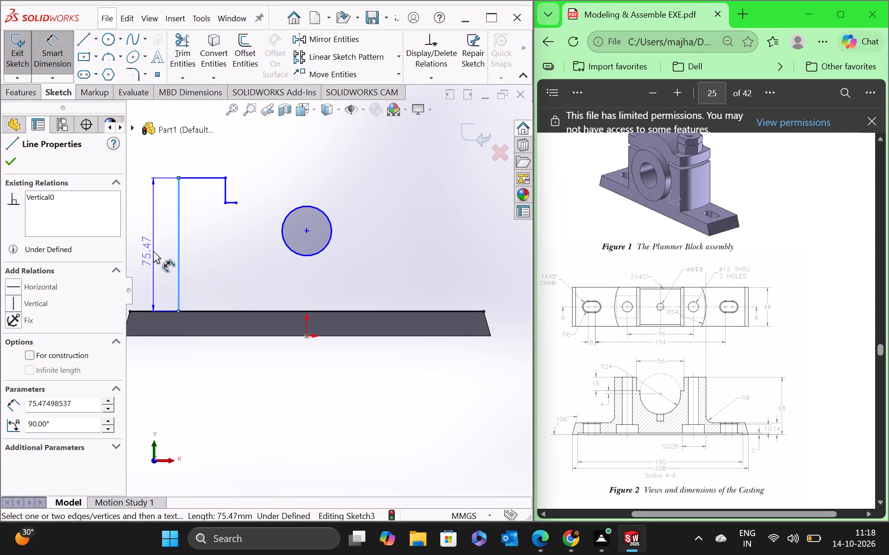
type("54")
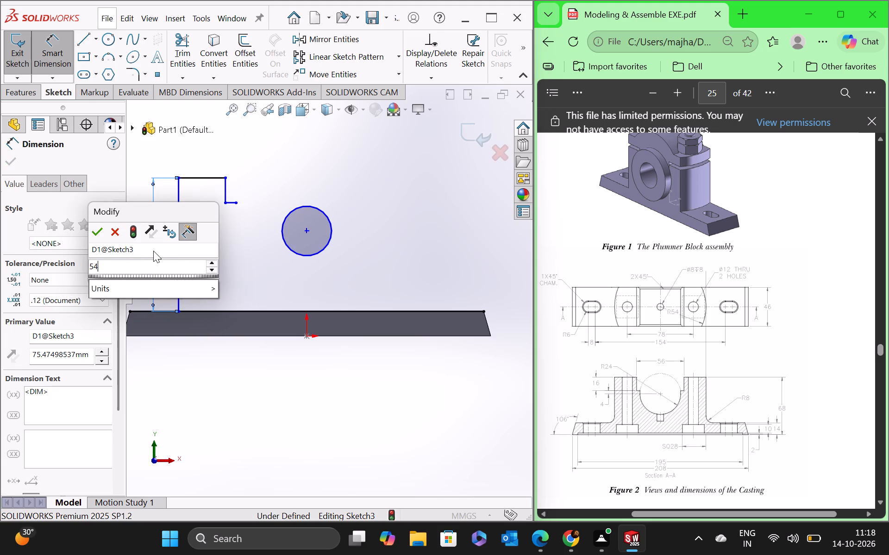
key("Return")
Dimension the circle above the base to a diameter of 48 mm.
scroll(198, 248, "up", 2)
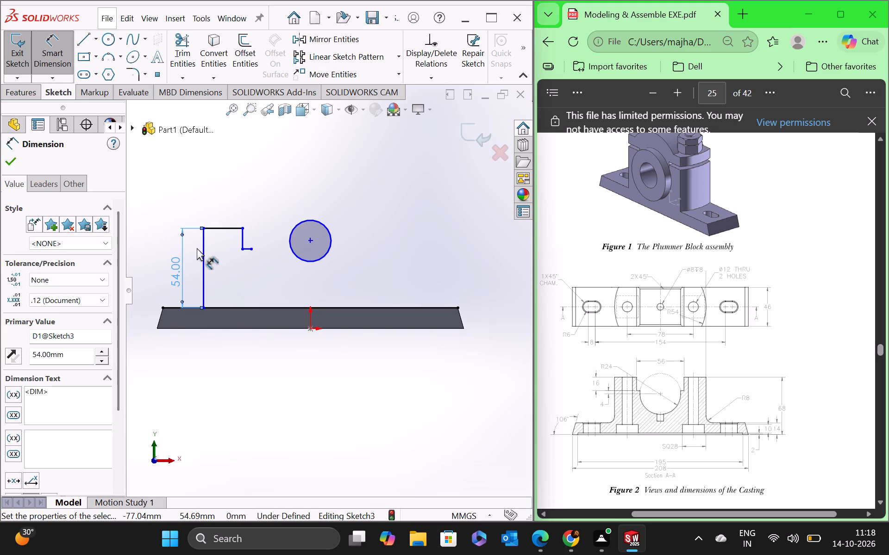
left_click(298, 258)
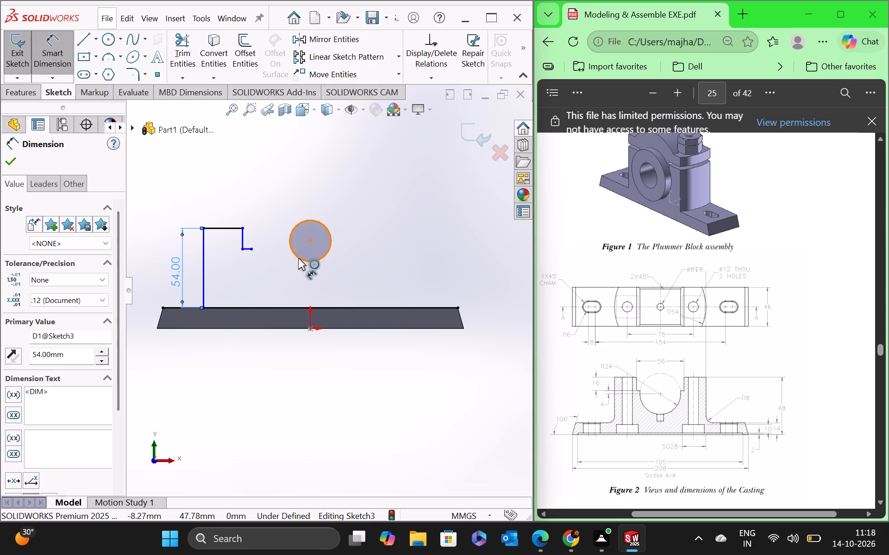
left_click(283, 277)
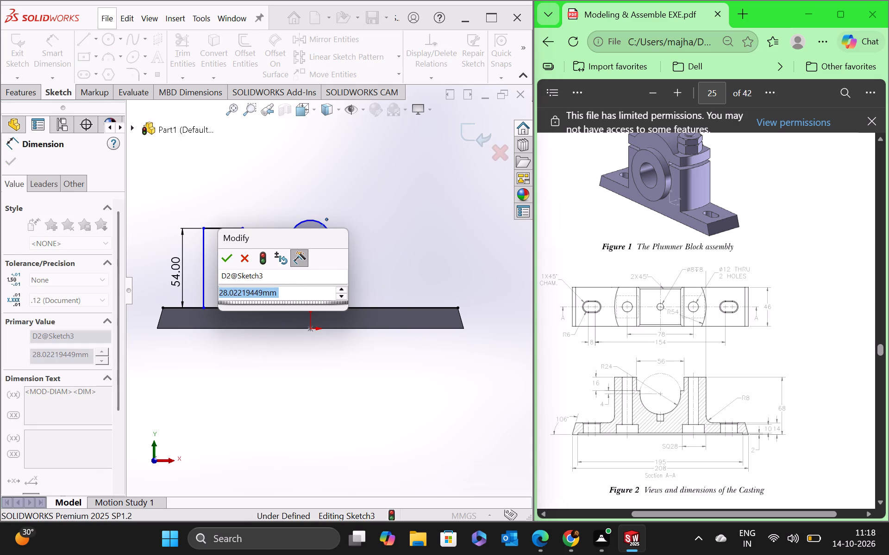
type("48")
key("Return")
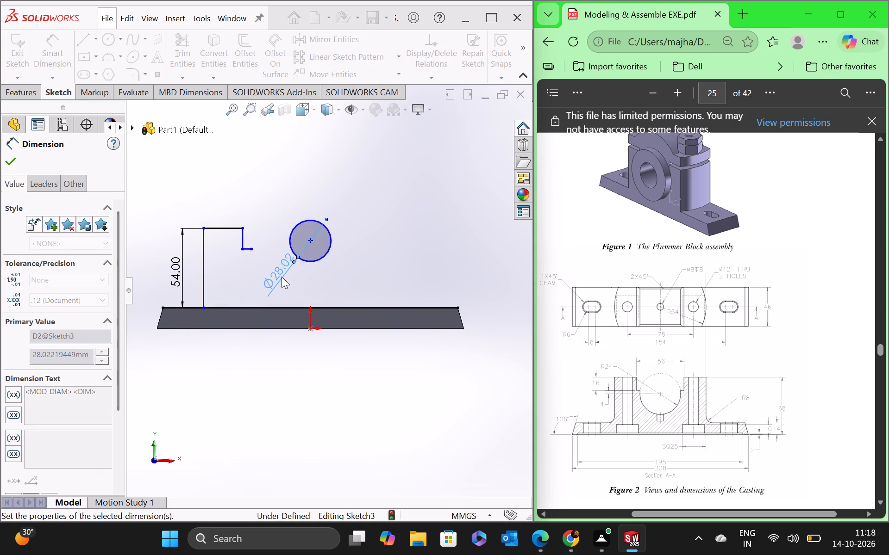
scroll(279, 245, "down", 4)
scroll(269, 276, "up", 4)
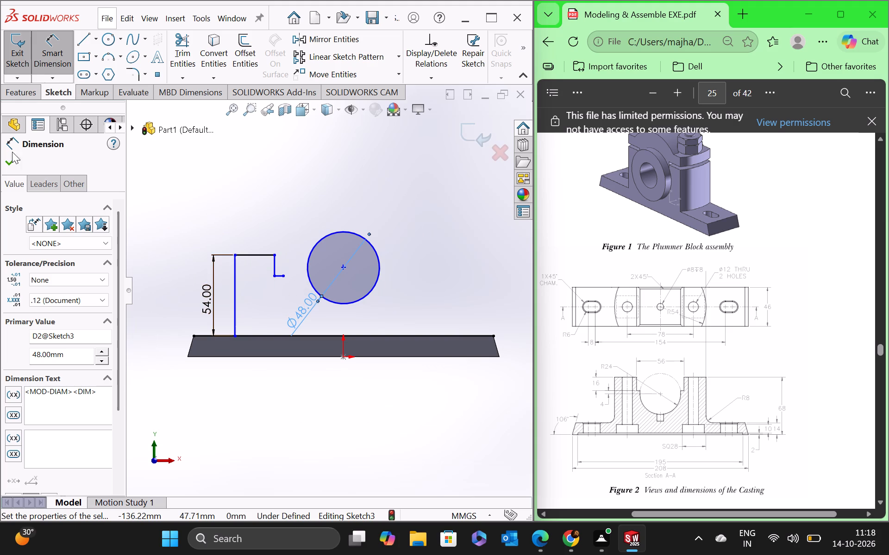
left_click(8, 165)
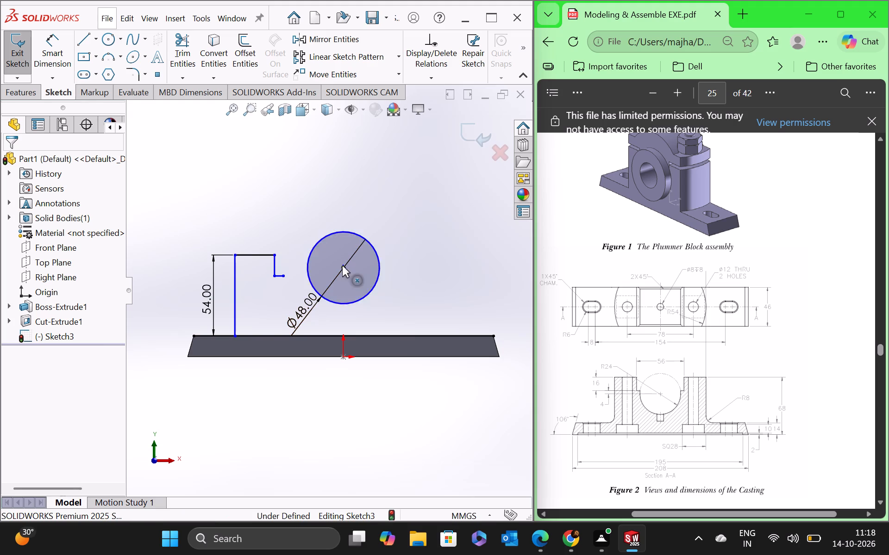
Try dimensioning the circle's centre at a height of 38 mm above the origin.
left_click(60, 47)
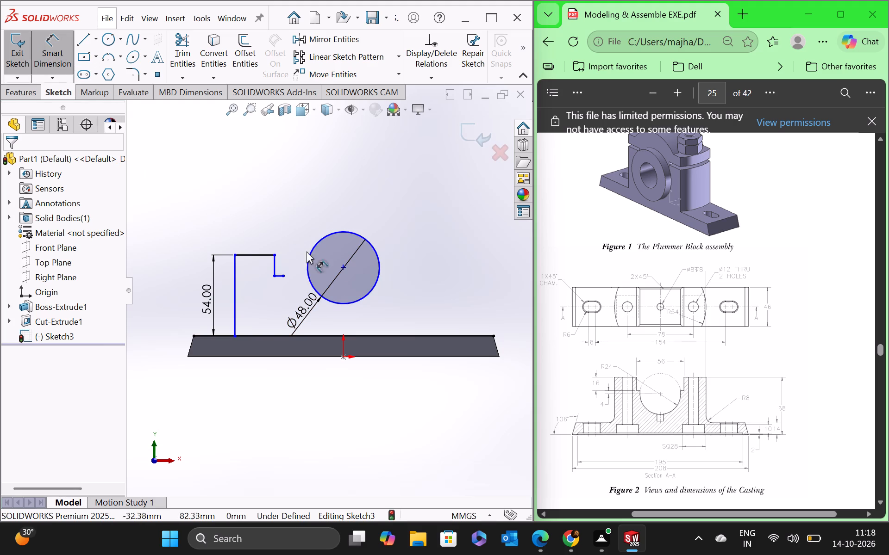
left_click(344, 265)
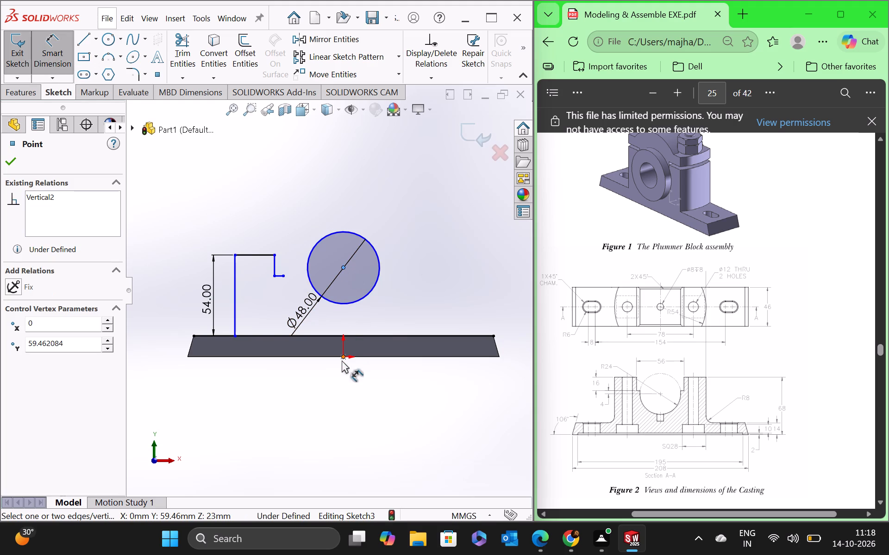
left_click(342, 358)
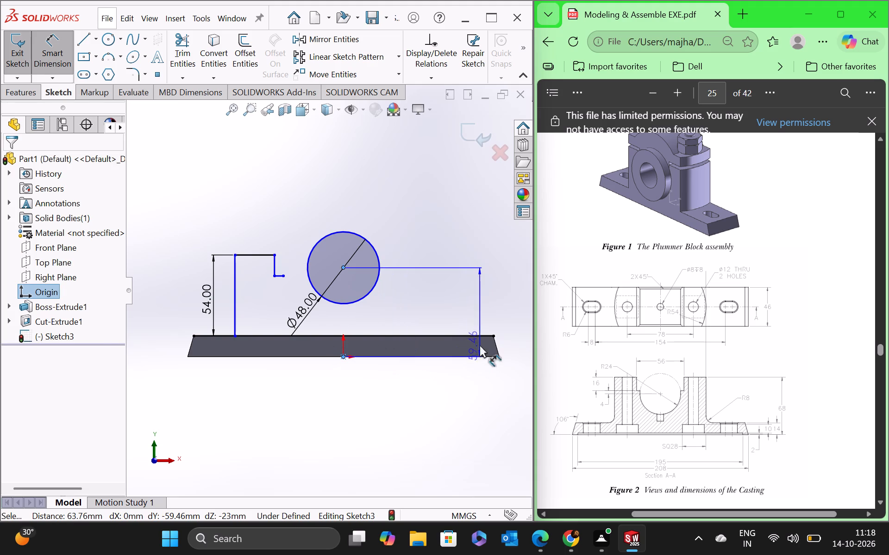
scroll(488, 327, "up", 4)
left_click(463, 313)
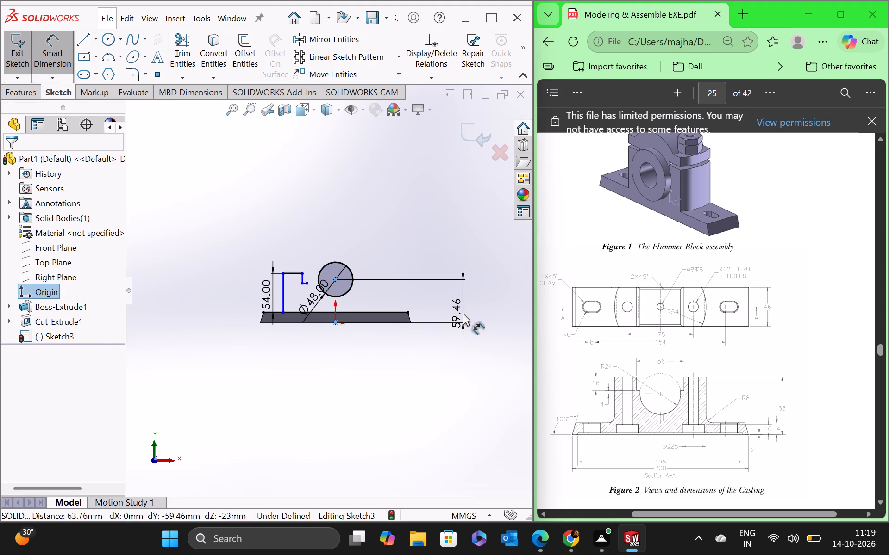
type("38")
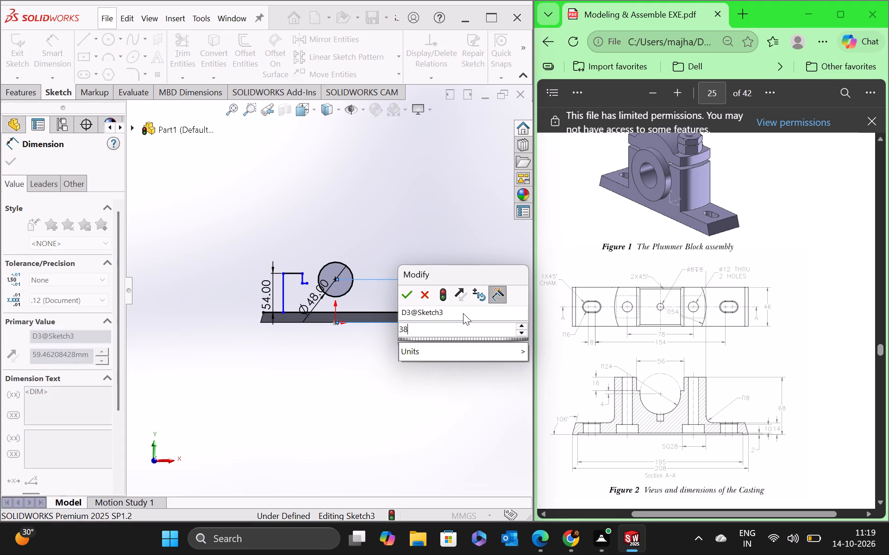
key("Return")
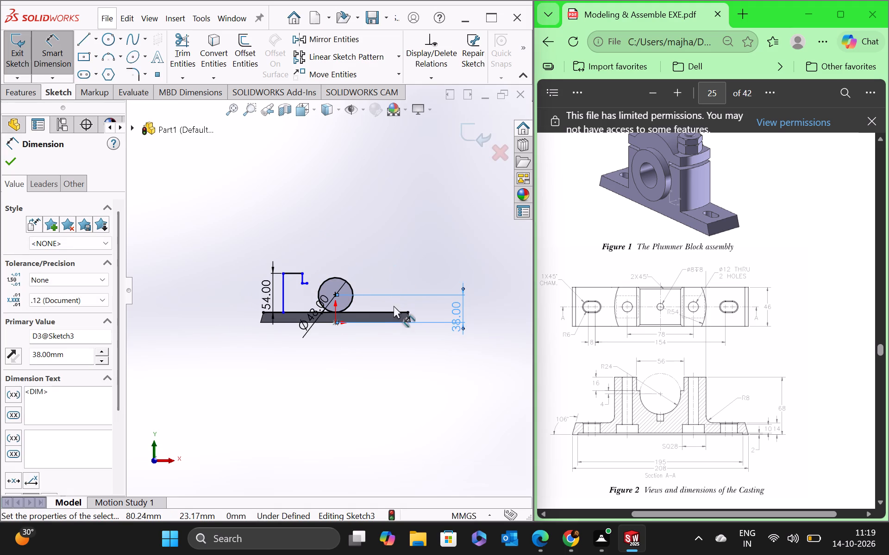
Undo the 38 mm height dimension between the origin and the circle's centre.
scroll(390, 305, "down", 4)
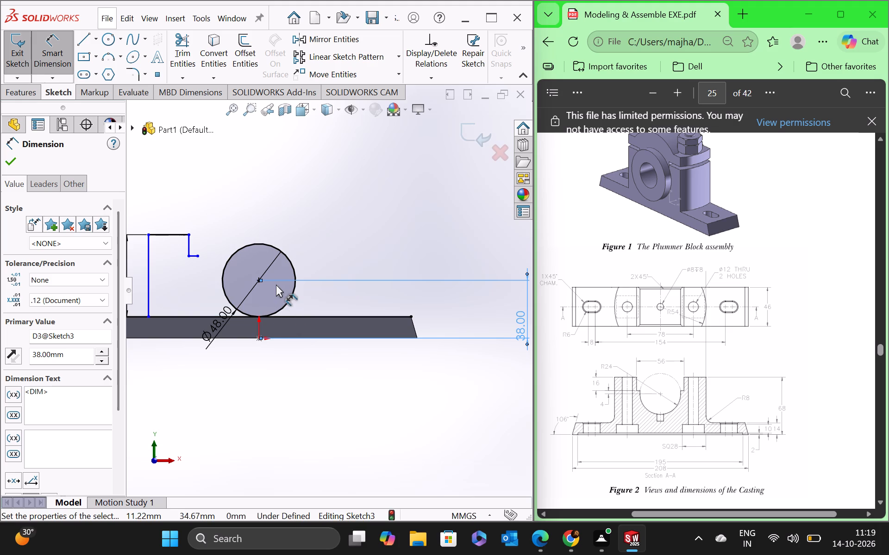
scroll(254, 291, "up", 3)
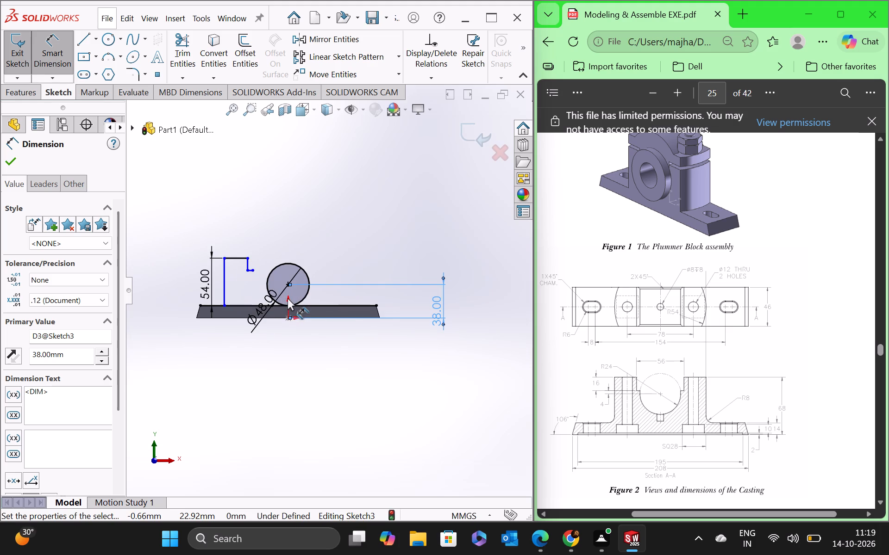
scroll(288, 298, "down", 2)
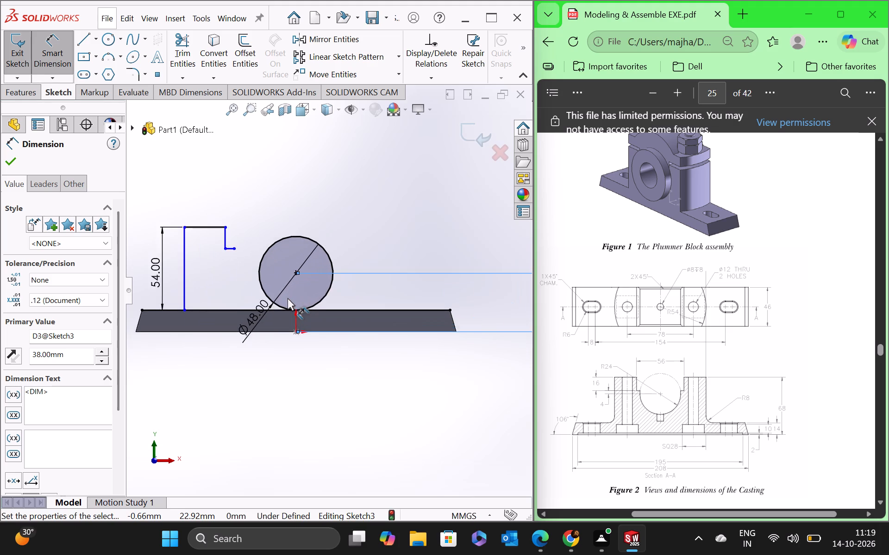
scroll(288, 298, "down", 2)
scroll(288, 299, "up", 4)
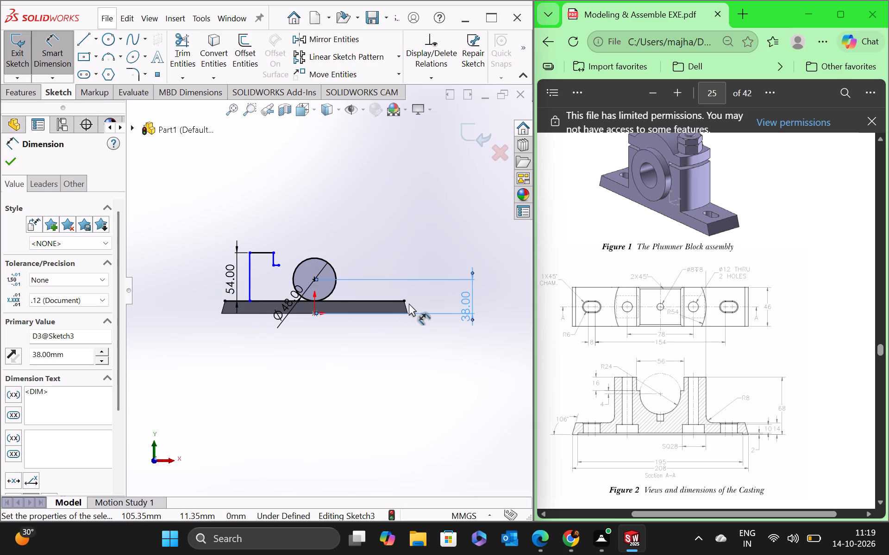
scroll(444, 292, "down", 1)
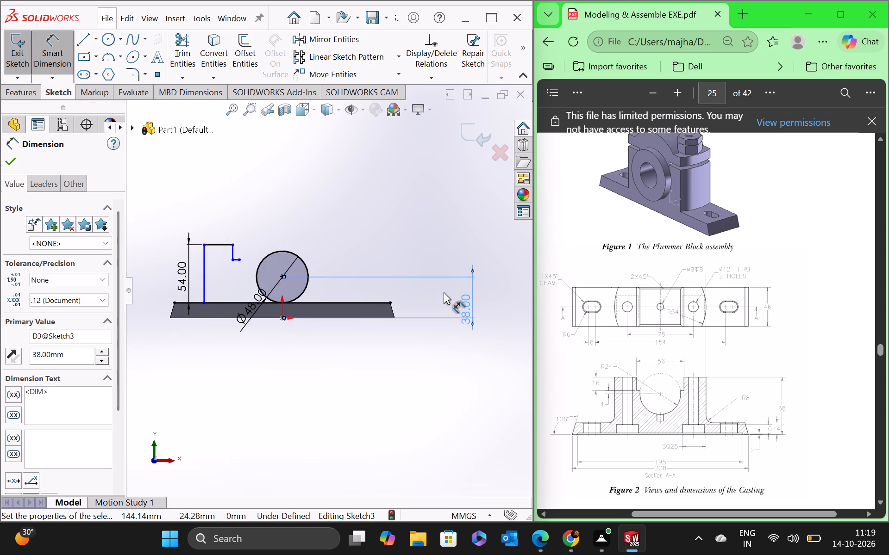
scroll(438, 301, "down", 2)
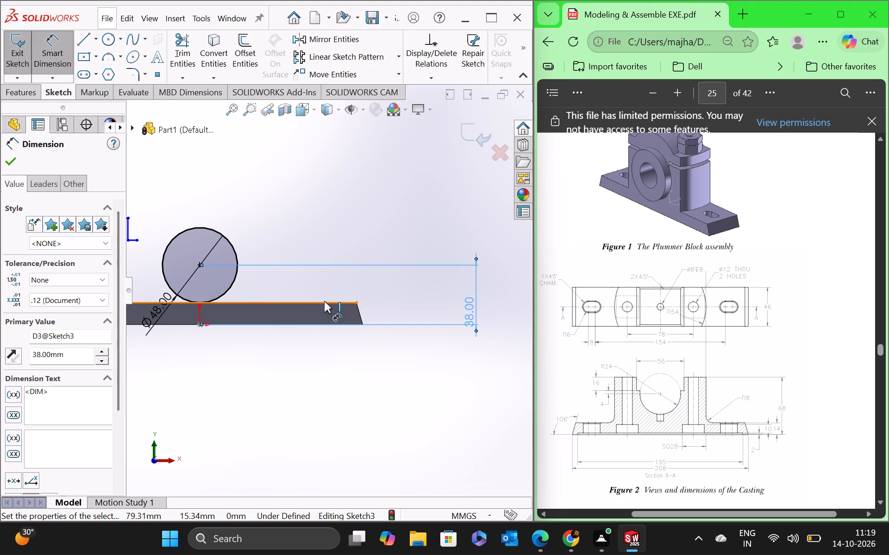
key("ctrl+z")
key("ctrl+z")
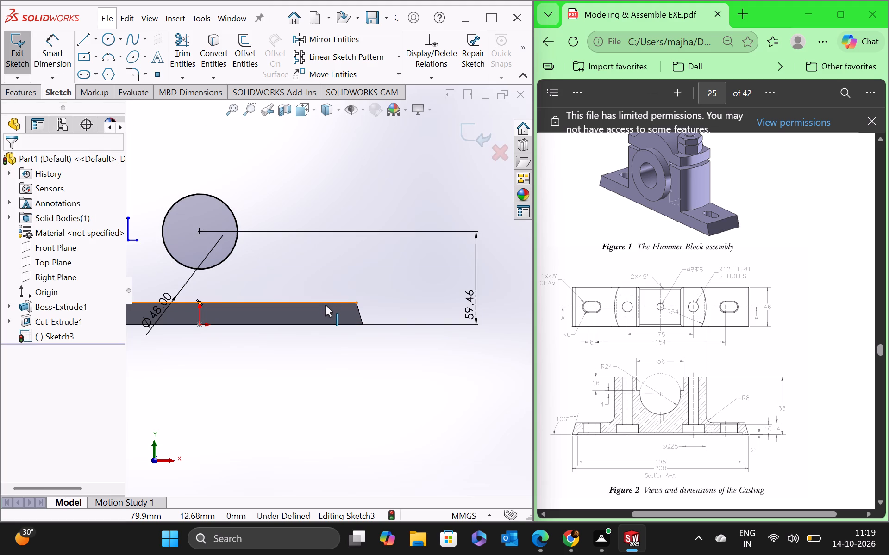
Dimension the circle's centre 38 mm above the base's upper edge line.
left_click(60, 43)
left_click(198, 232)
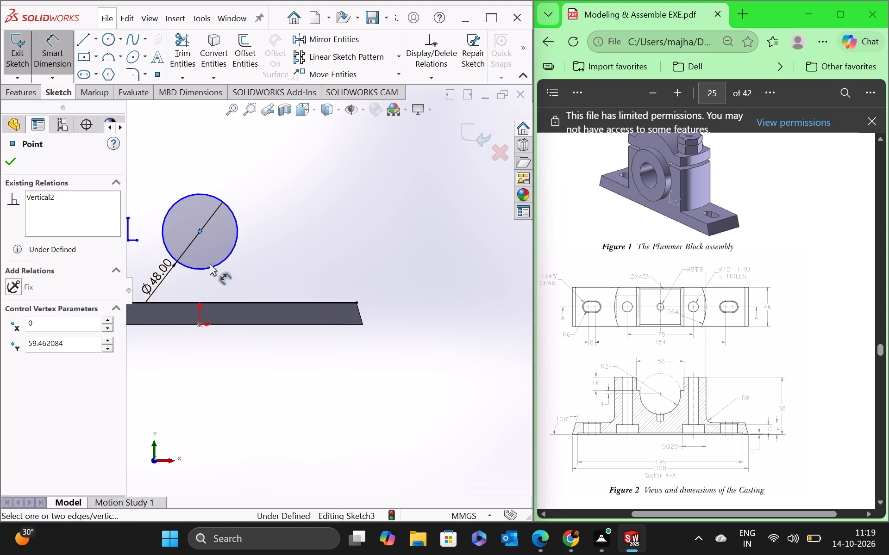
left_click(210, 302)
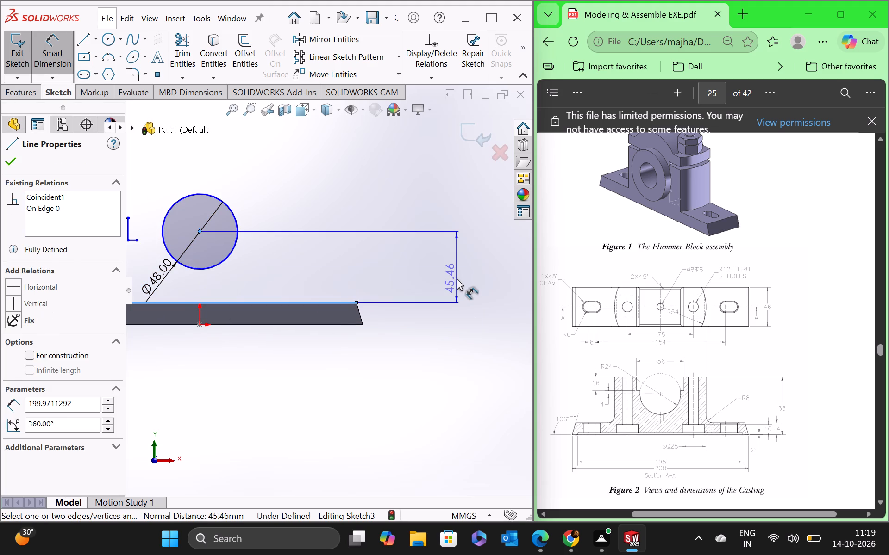
left_click(457, 278)
type("38")
key("Return")
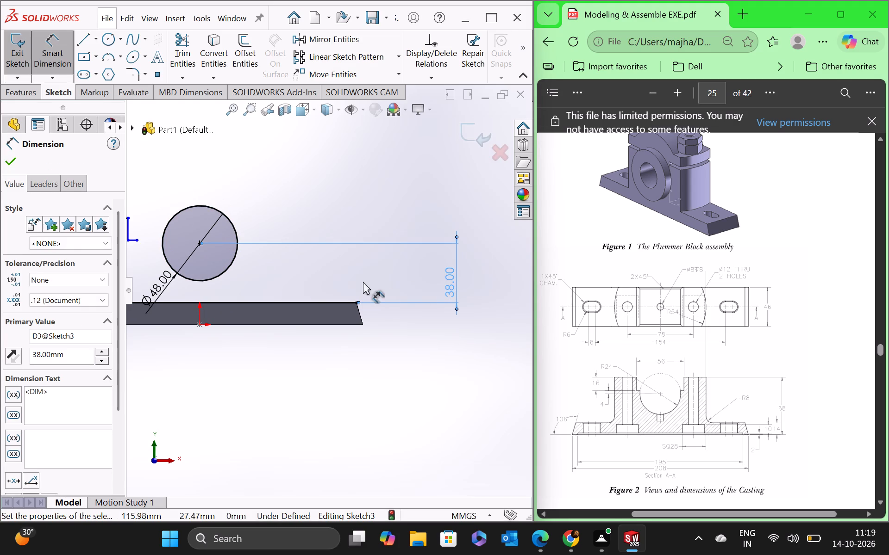
left_click(12, 164)
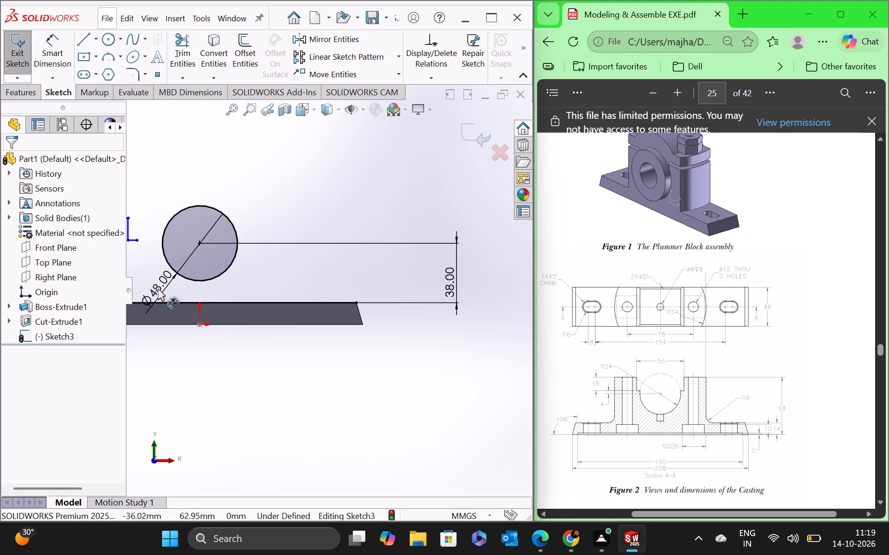
Dimension the horizontal distance from the outline's short vertical line to the circle's centre as 28 mm.
scroll(158, 288, "up", 5)
scroll(280, 286, "down", 5)
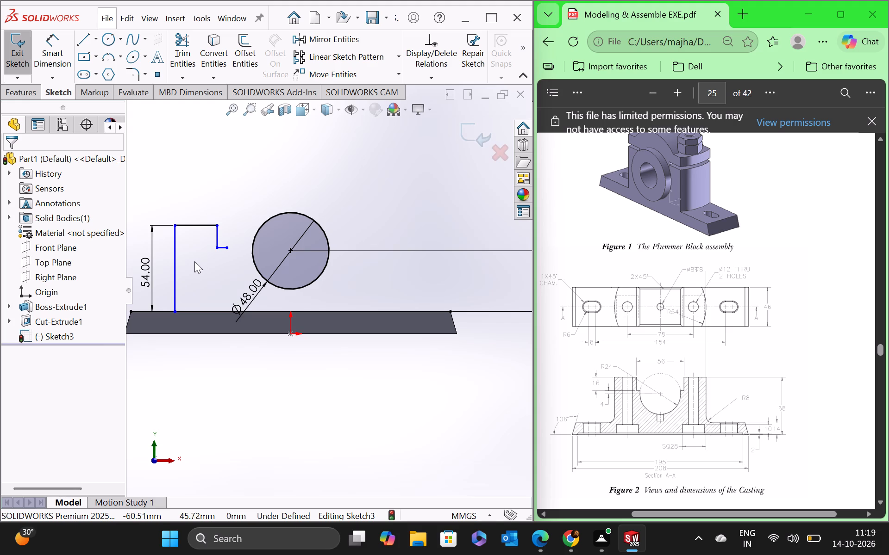
left_click(216, 237)
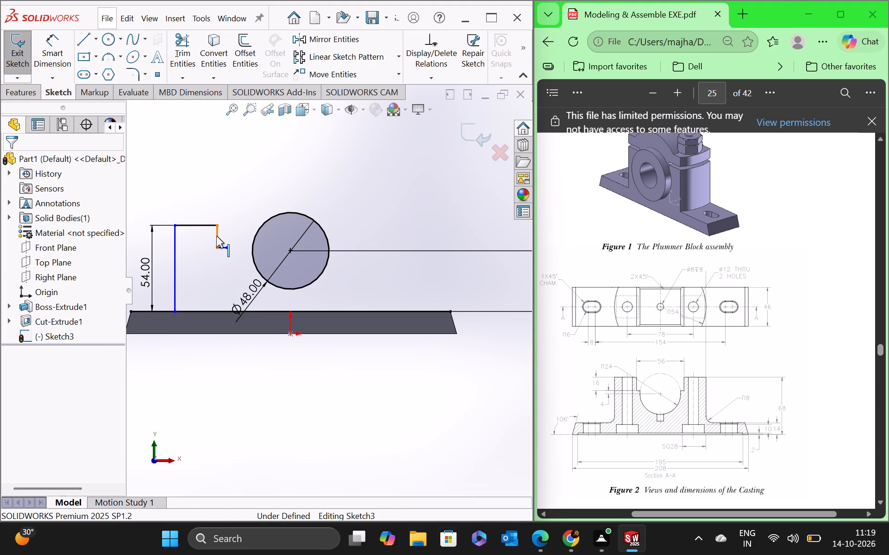
left_click(290, 250)
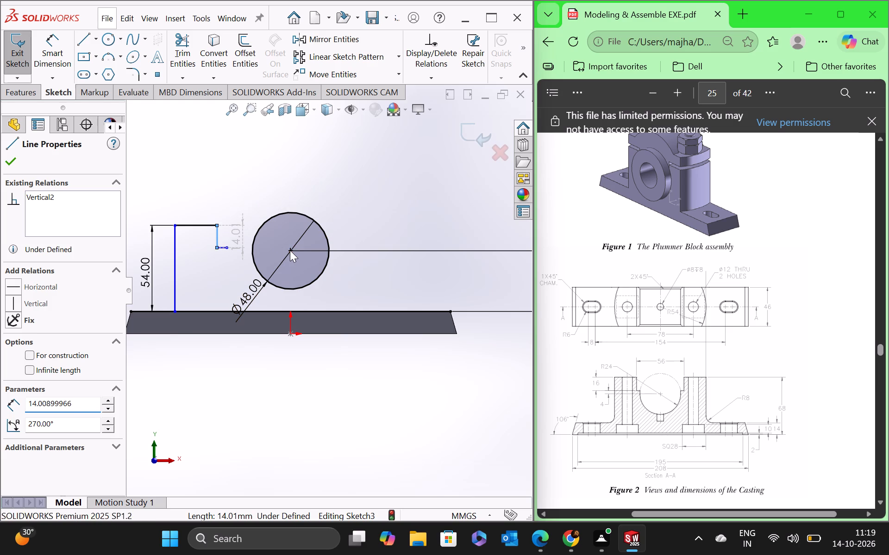
left_click(49, 50)
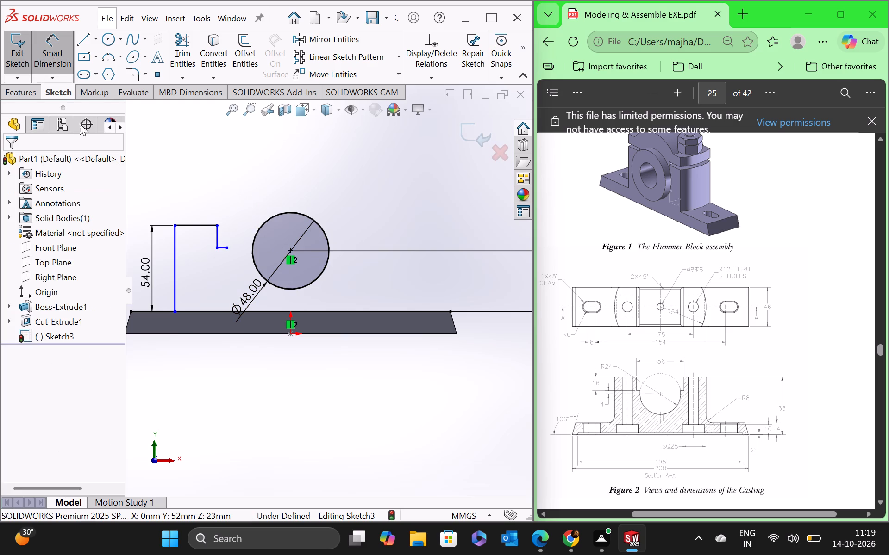
left_click(215, 241)
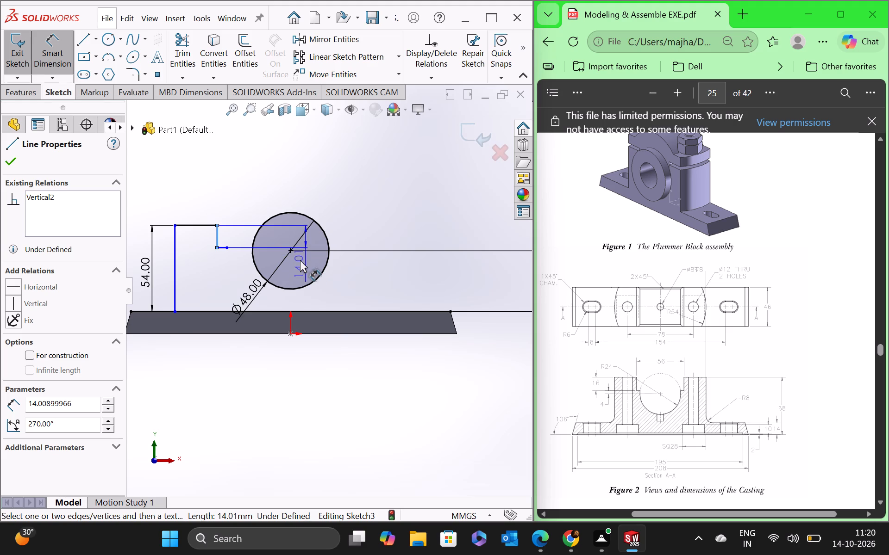
left_click(291, 253)
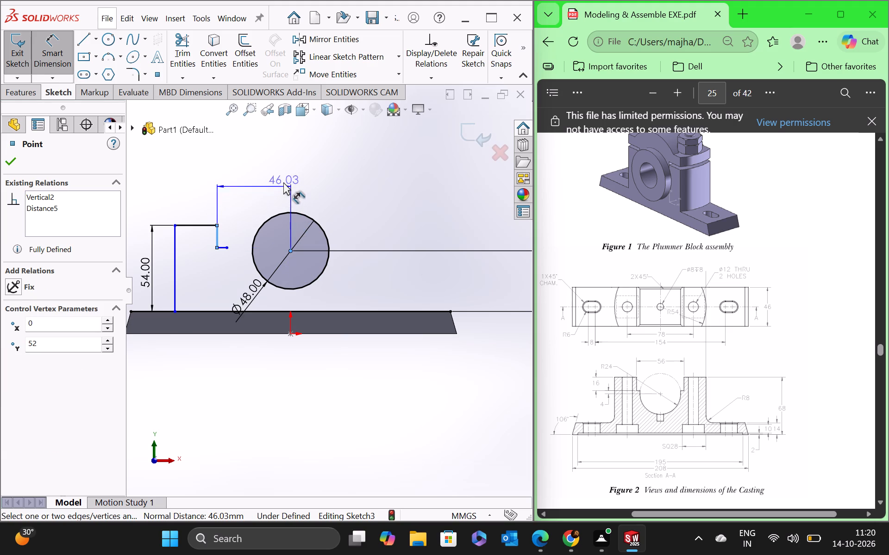
left_click(283, 182)
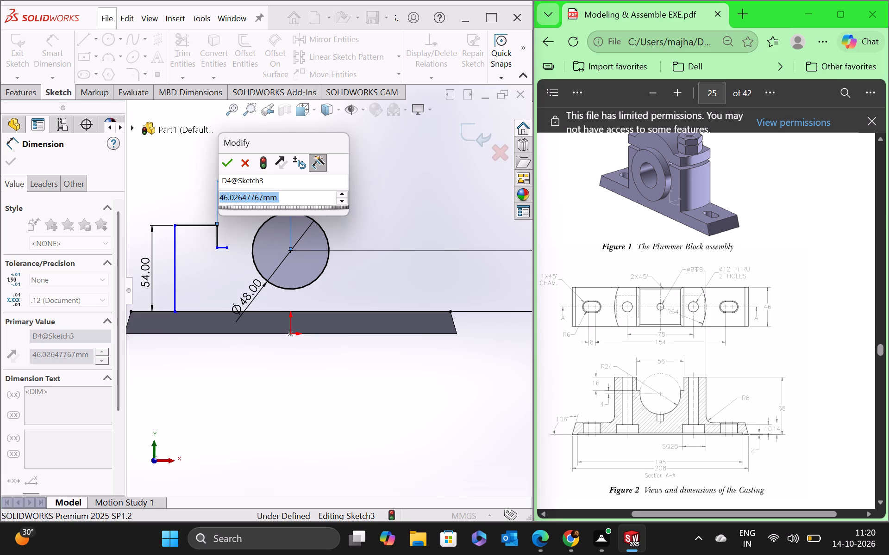
key("2")
key("8")
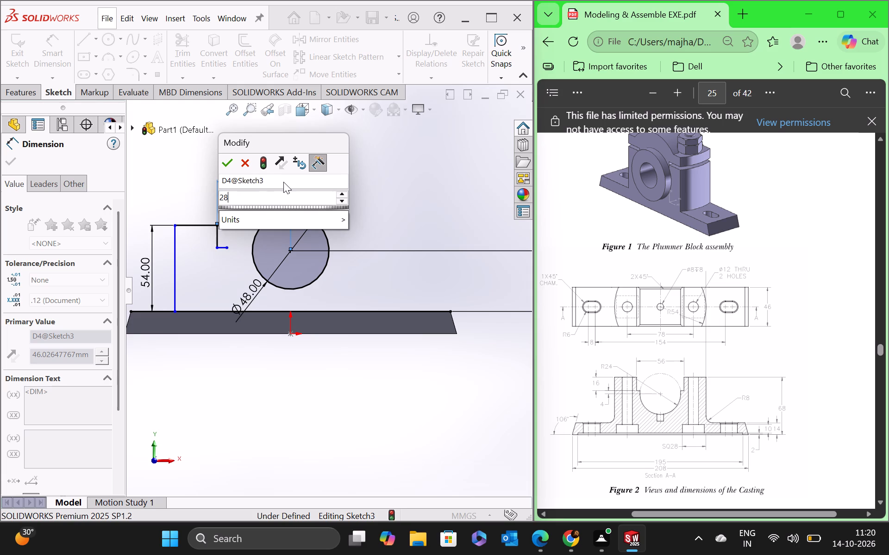
key("Return")
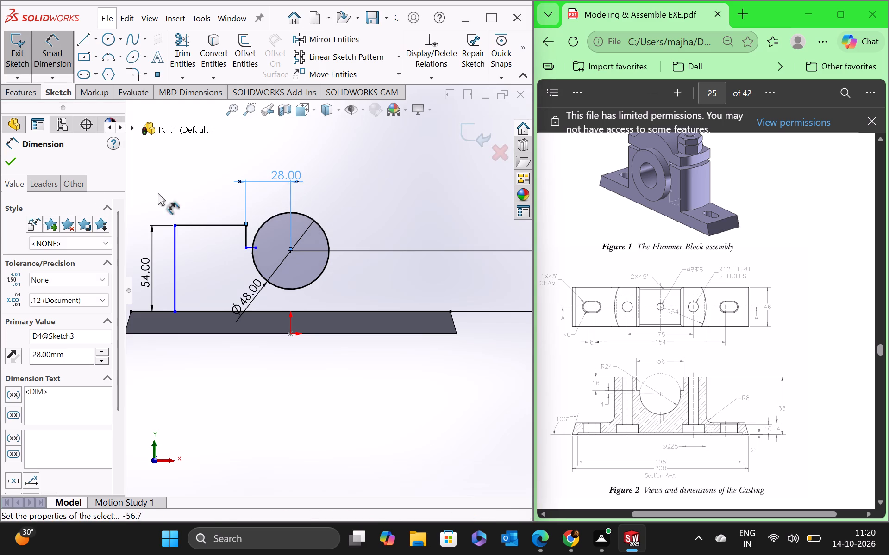
Dimension the housing outline's top horizontal line as 28 mm.
left_click(5, 161)
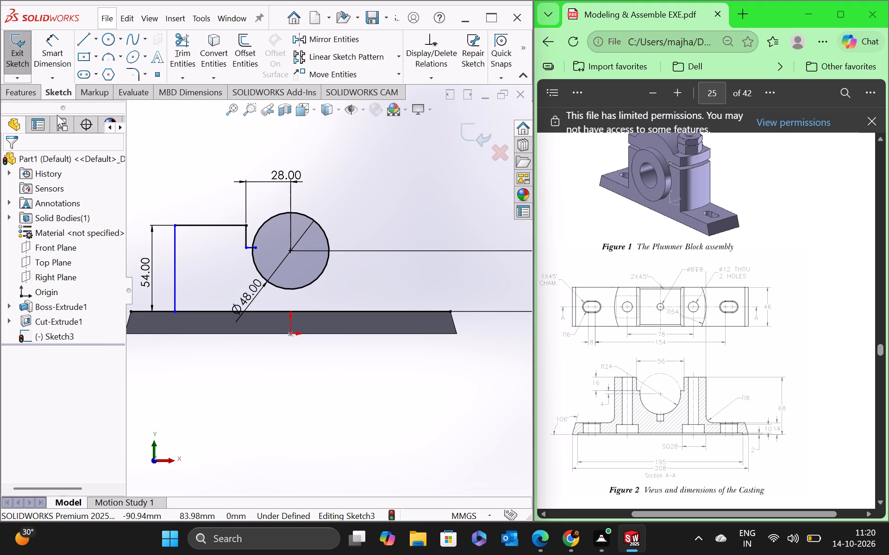
left_click(50, 41)
left_click(221, 225)
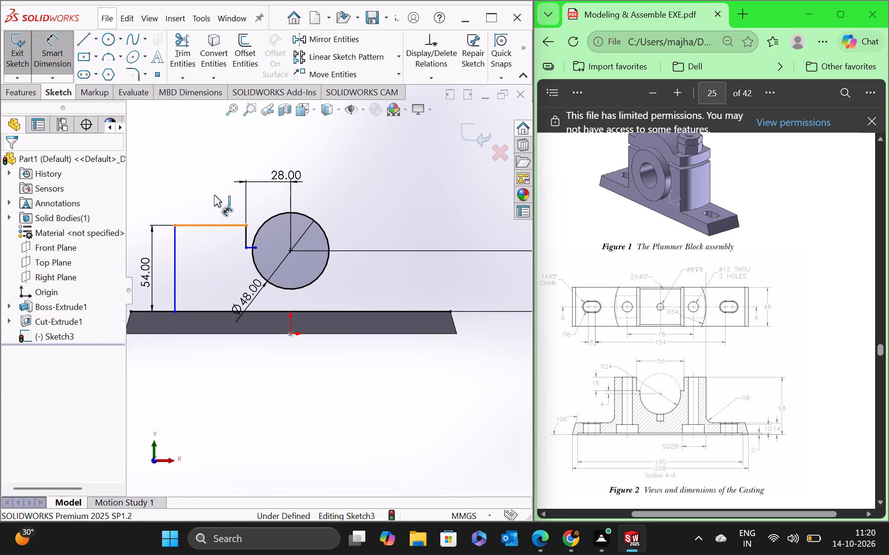
left_click(213, 194)
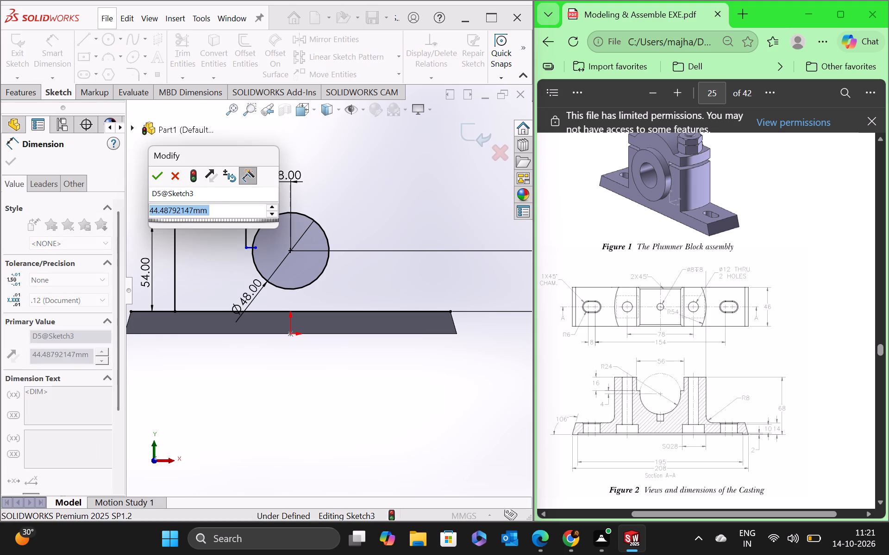
type("28")
key("Return")
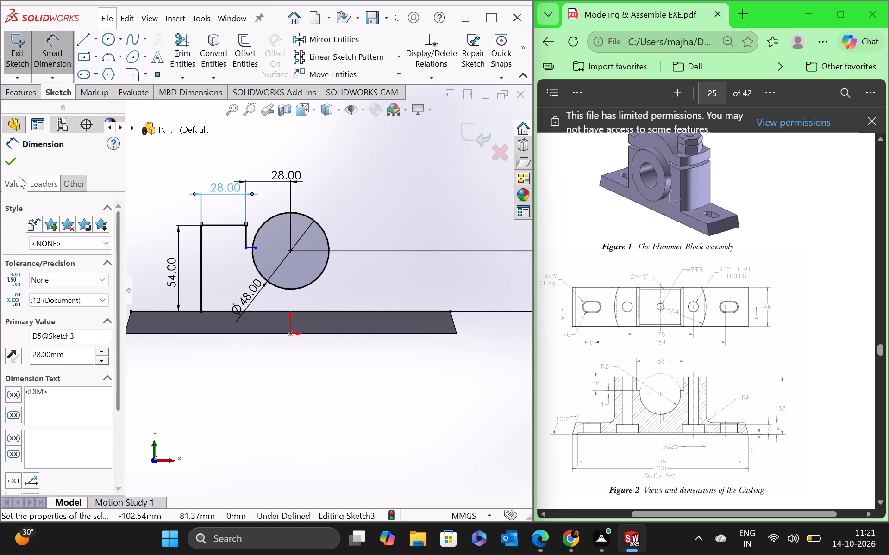
left_click(16, 162)
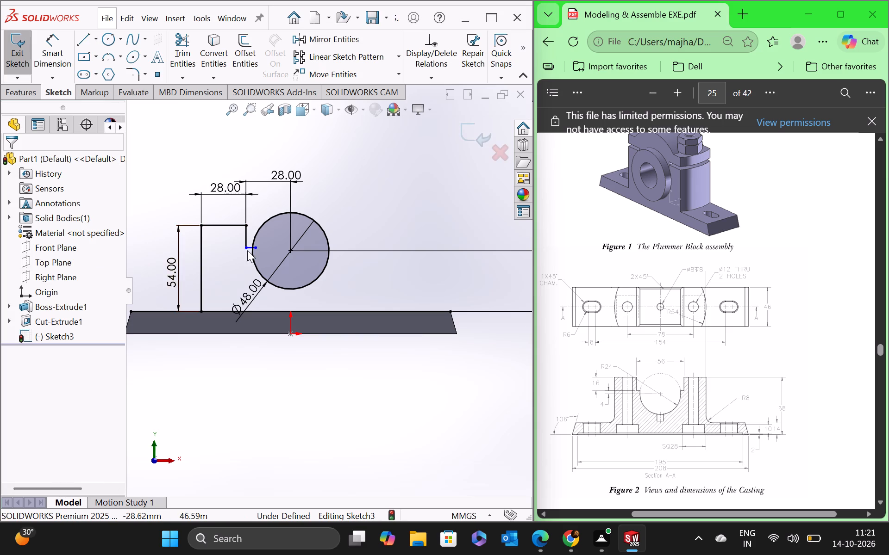
Sketch a vertical line about 15 mm long across the outline's short horizontal line, just outside the circle's left side.
scroll(252, 246, "down", 8)
scroll(312, 301, "up", 2)
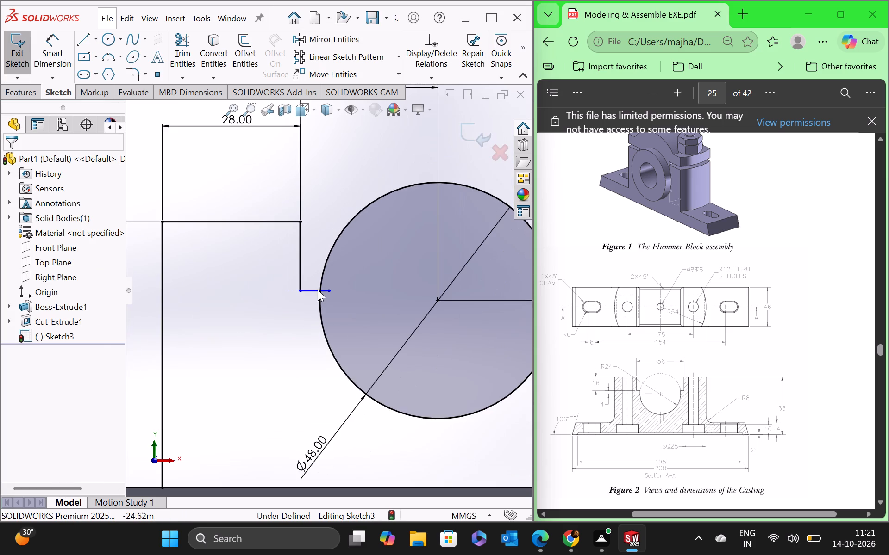
scroll(342, 278, "down", 5)
scroll(283, 331, "up", 5)
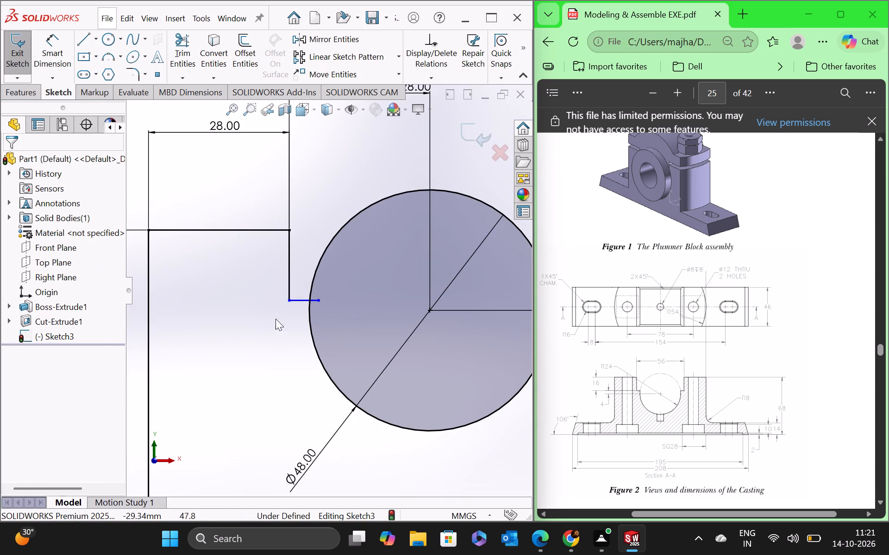
left_click(86, 38)
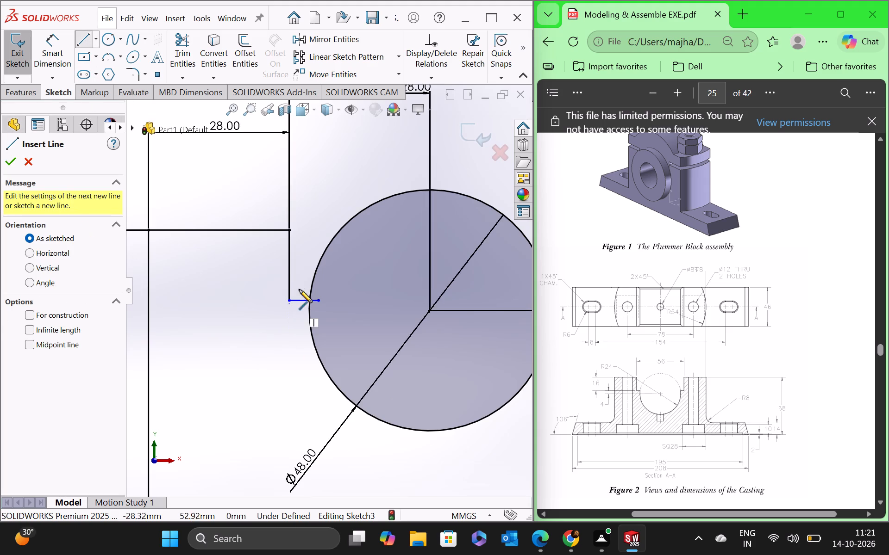
left_click(305, 282)
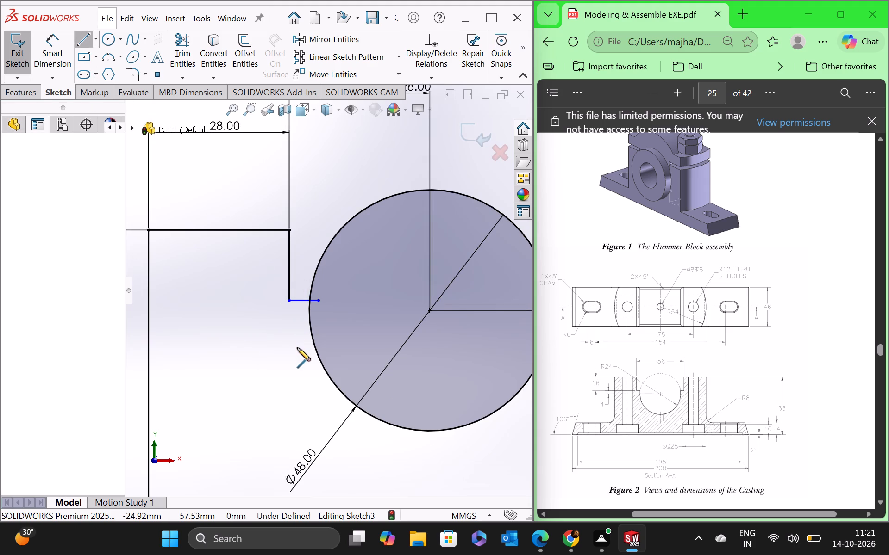
left_click(305, 356)
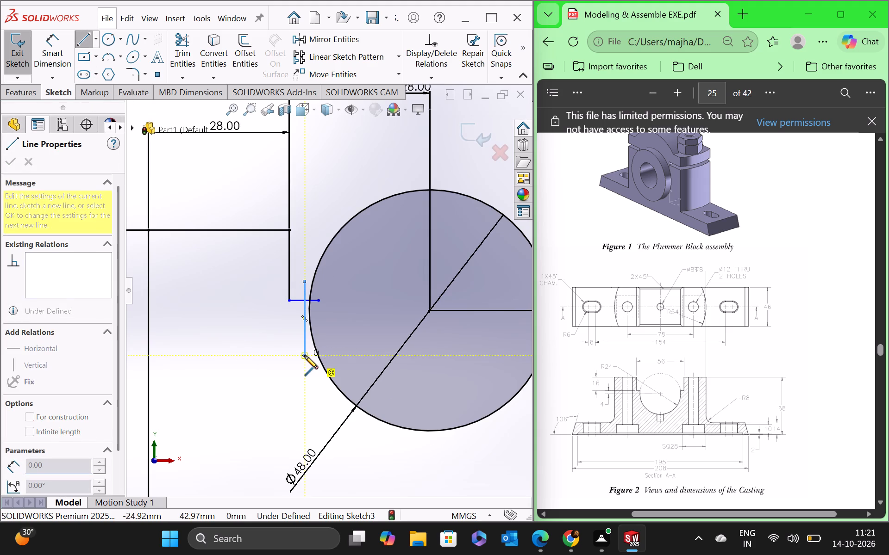
key("Escape")
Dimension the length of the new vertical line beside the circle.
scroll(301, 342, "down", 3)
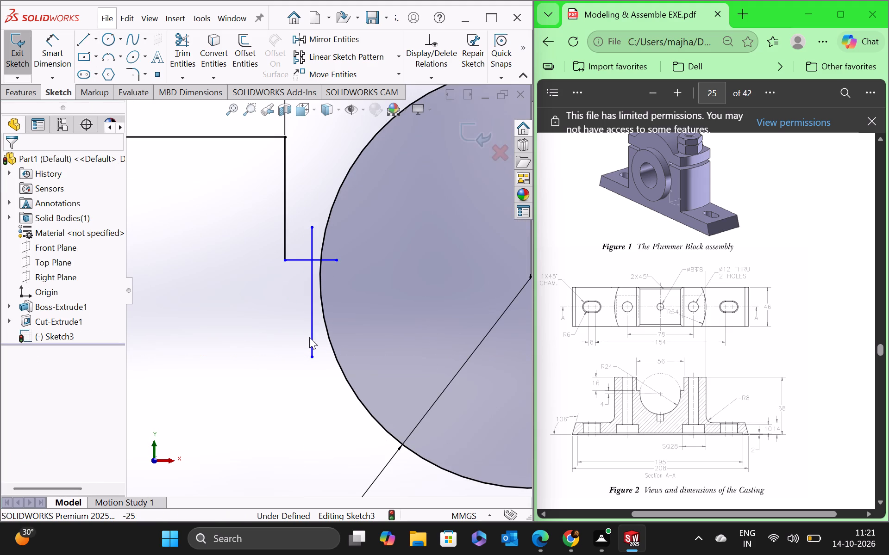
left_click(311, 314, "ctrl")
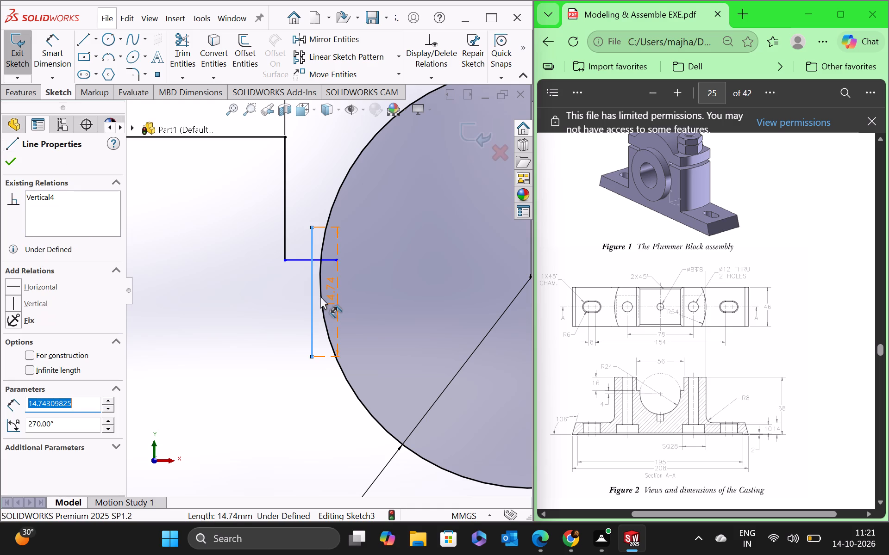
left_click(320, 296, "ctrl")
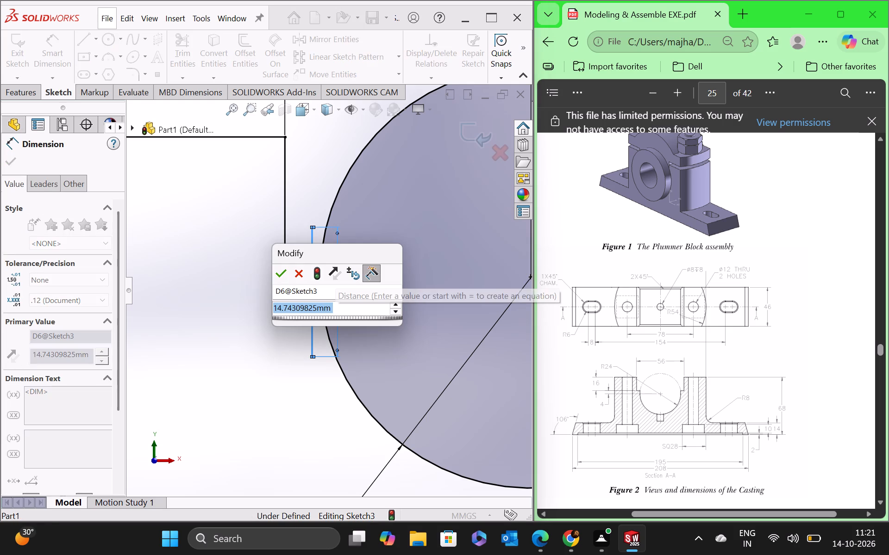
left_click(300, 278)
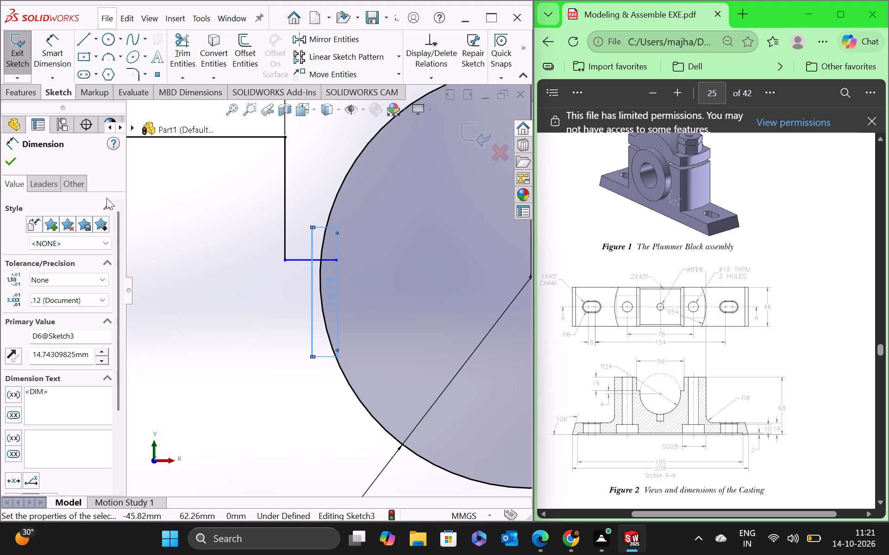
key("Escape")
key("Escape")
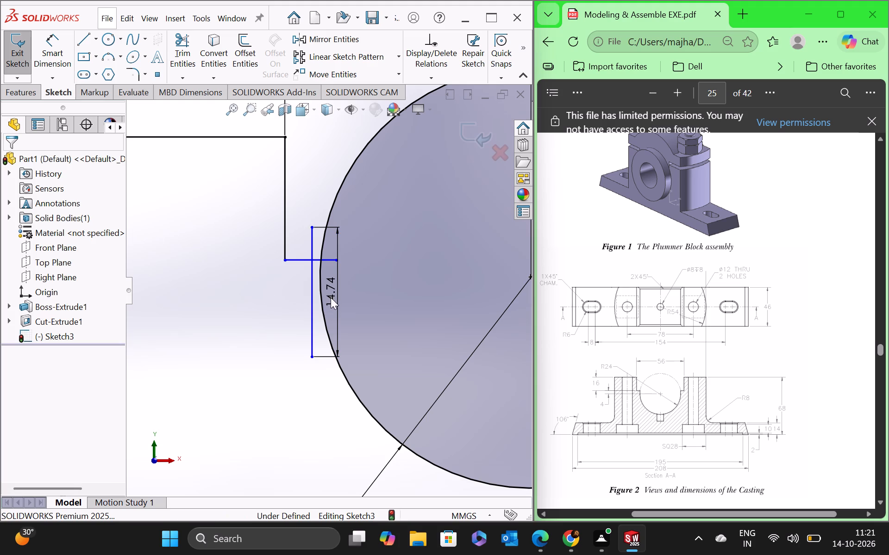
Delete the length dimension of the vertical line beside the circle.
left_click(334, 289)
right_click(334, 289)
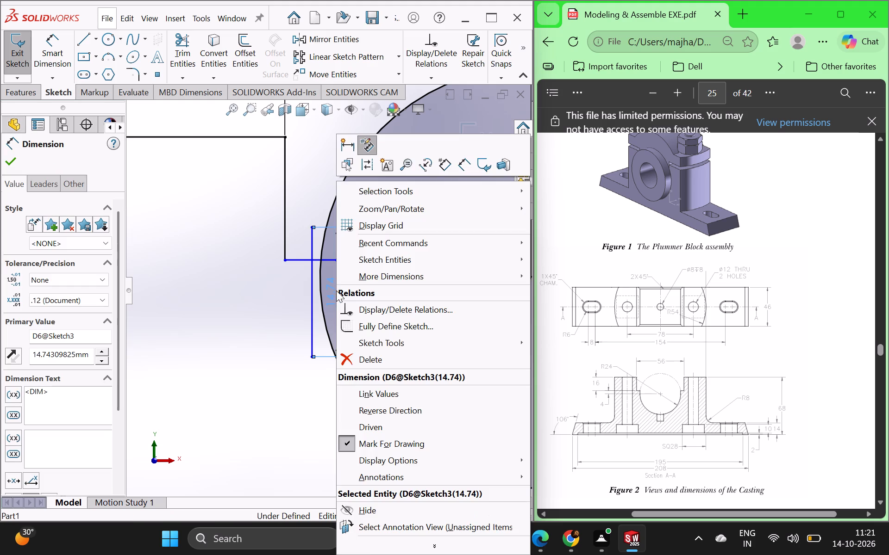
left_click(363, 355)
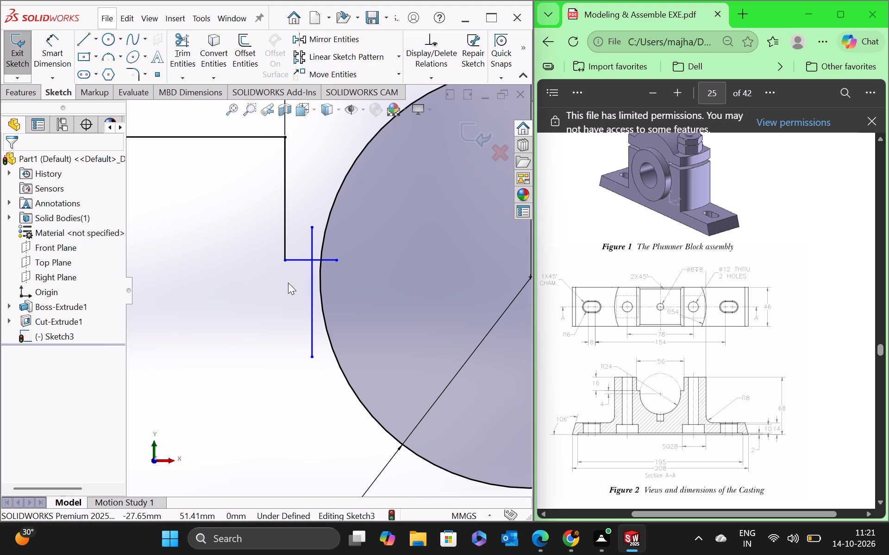
Add a Tangent relation between the short vertical line and the circle.
scroll(288, 283, "down", 1)
left_click(319, 292, "ctrl")
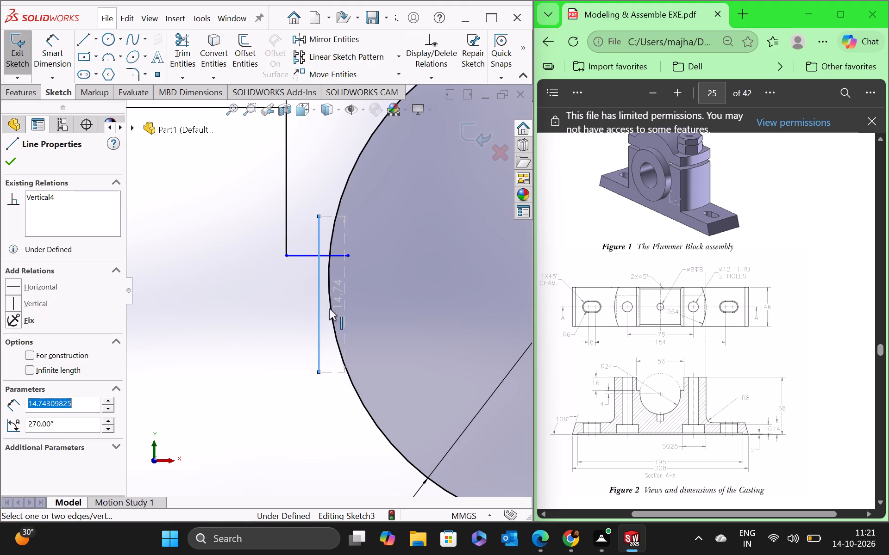
left_click(361, 400, "ctrl")
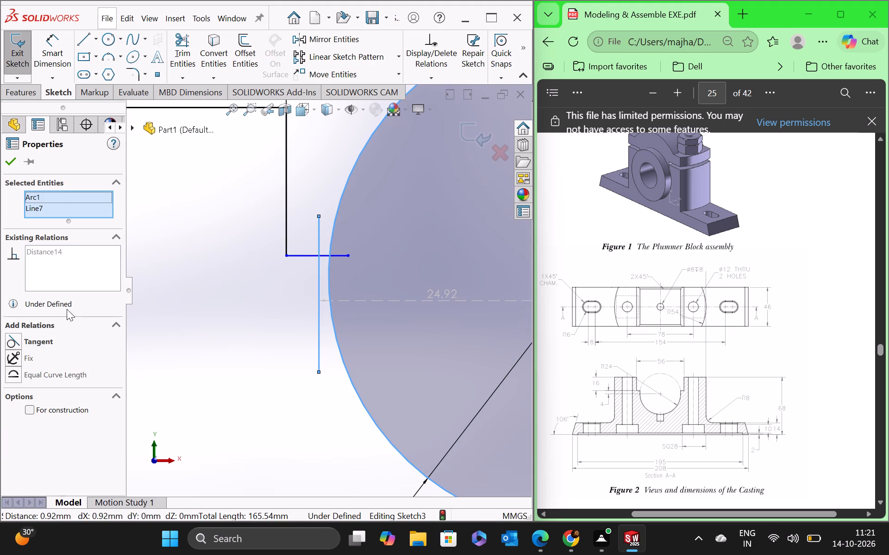
left_click(13, 343)
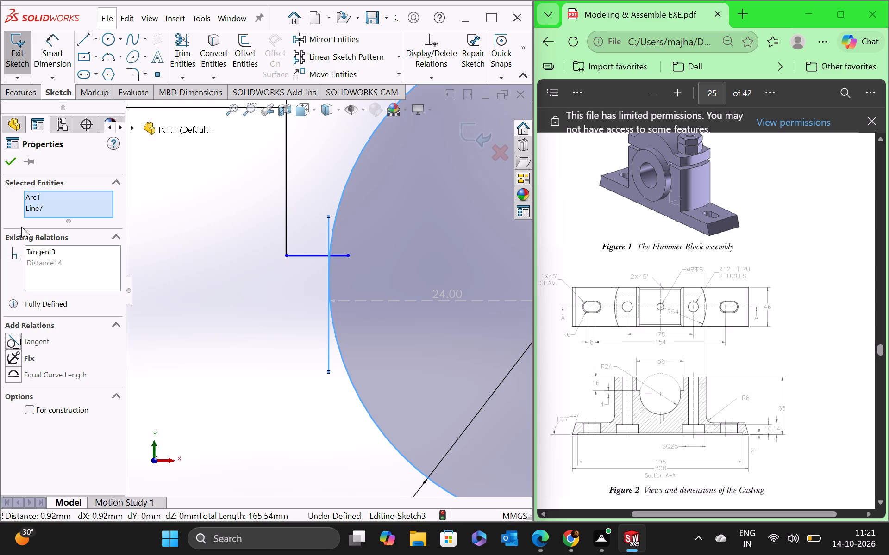
left_click(7, 160)
Trim the tangent vertical line's ends above the short horizontal line and below its tangent point on the circle.
scroll(303, 345, "up", 3)
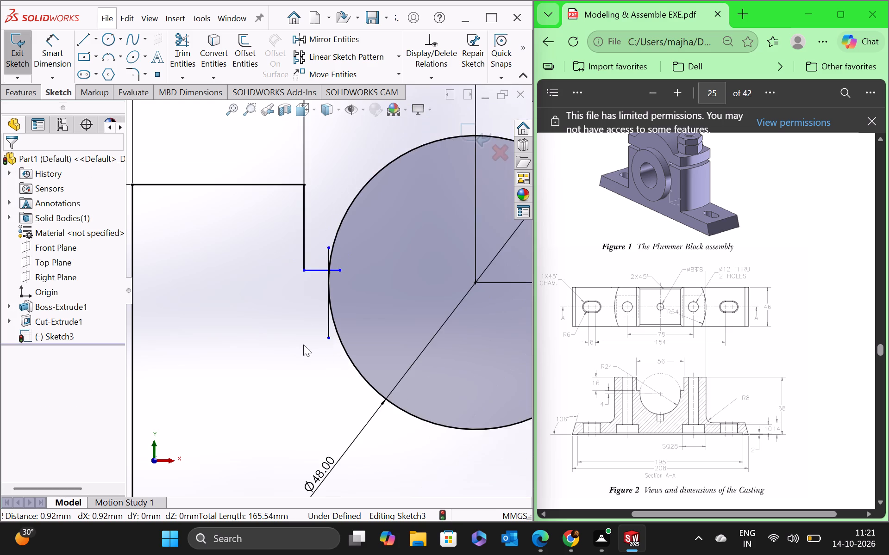
scroll(319, 293, "up", 2)
scroll(398, 263, "down", 4)
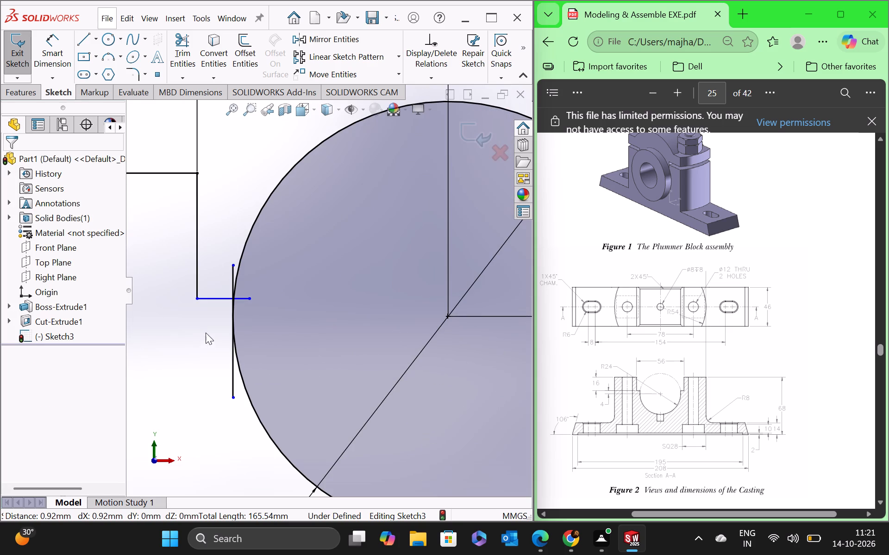
scroll(227, 305, "up", 5)
scroll(332, 310, "down", 1)
scroll(331, 310, "up", 1)
scroll(325, 311, "down", 2)
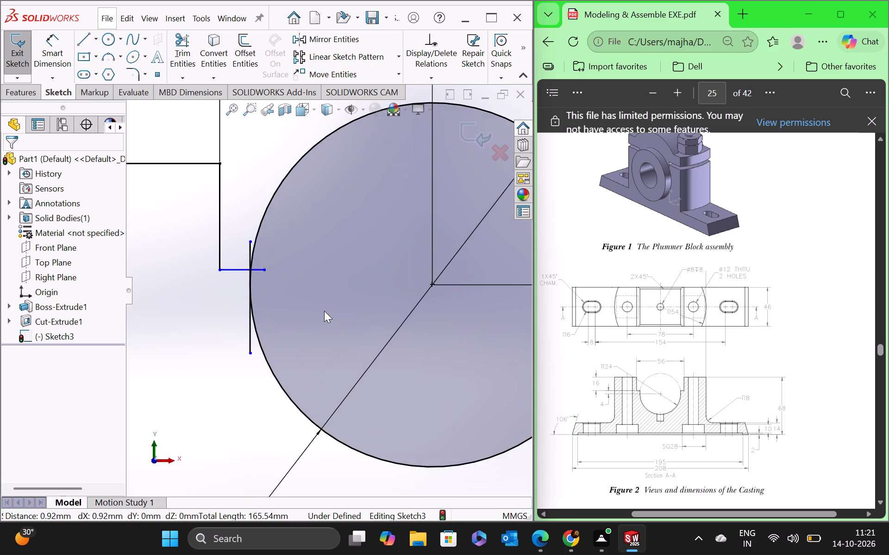
scroll(324, 311, "down", 2)
scroll(240, 311, "down", 1)
scroll(244, 241, "up", 1)
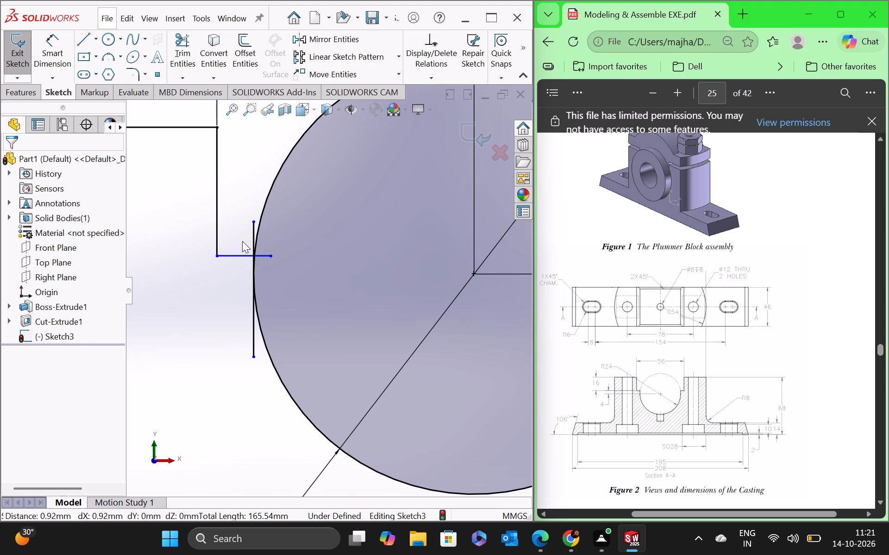
left_click(182, 46)
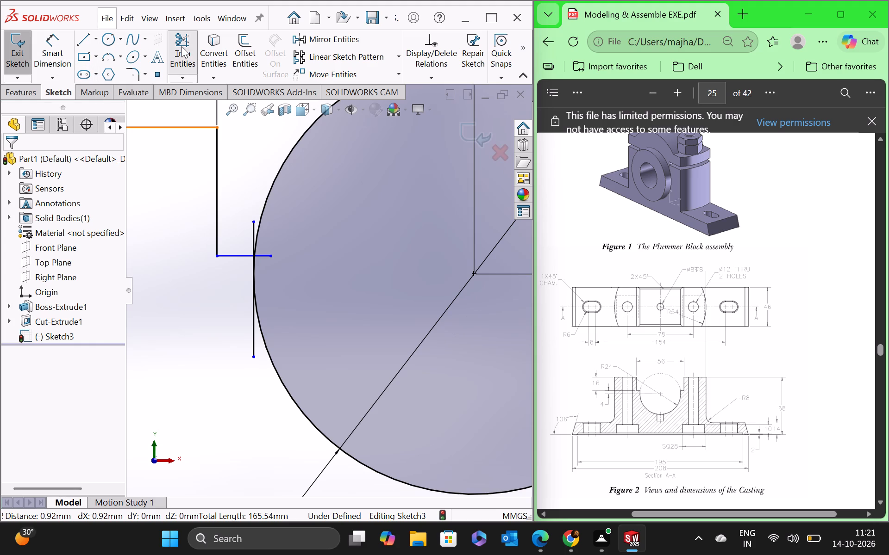
left_click(251, 231)
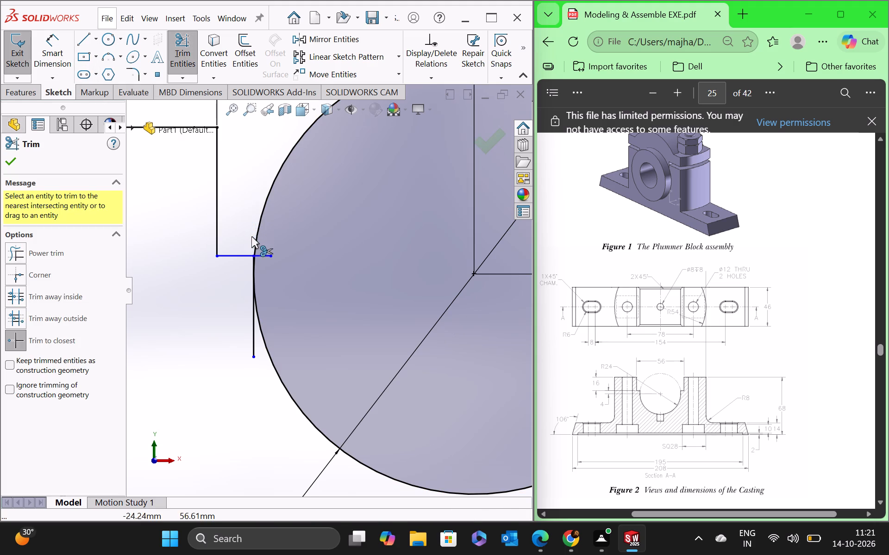
left_click(251, 315)
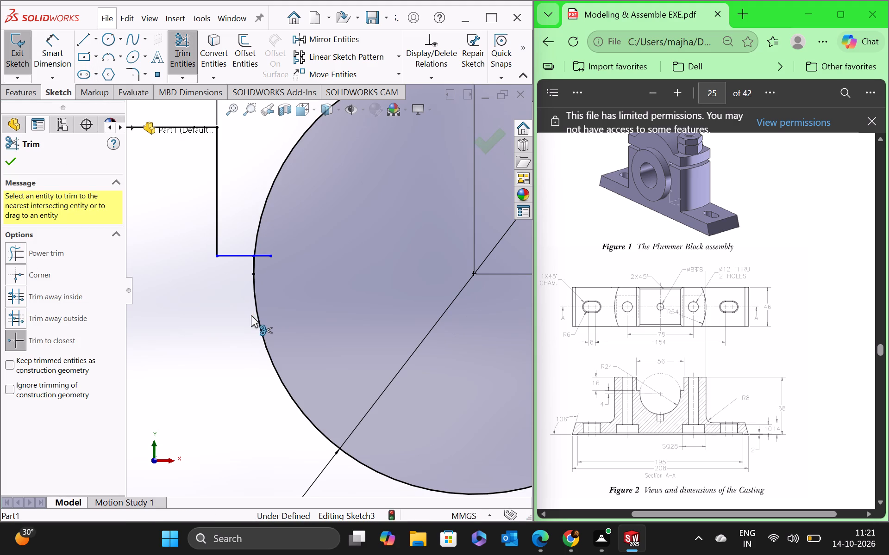
scroll(252, 266, "down", 5)
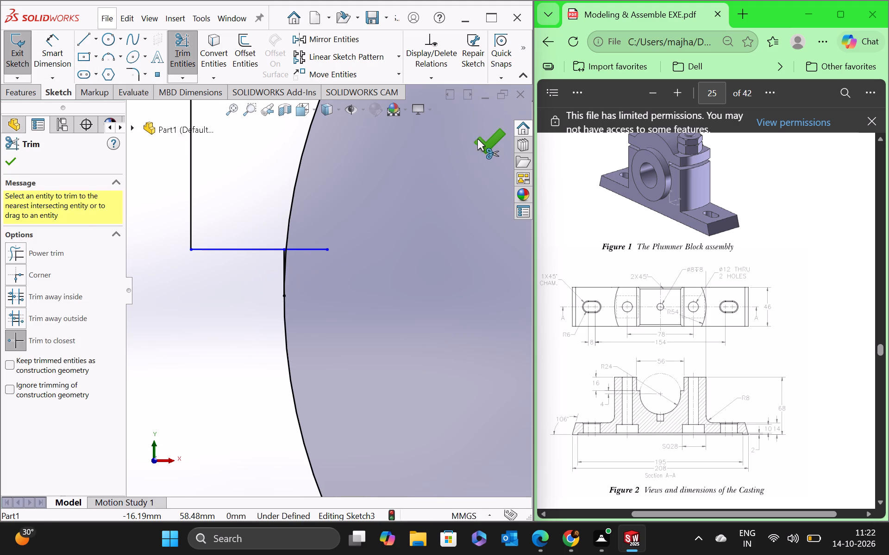
left_click(479, 139)
Dimension the remaining vertical line between the short horizontal line and the tangent point as 4 mm.
scroll(230, 267, "up", 2)
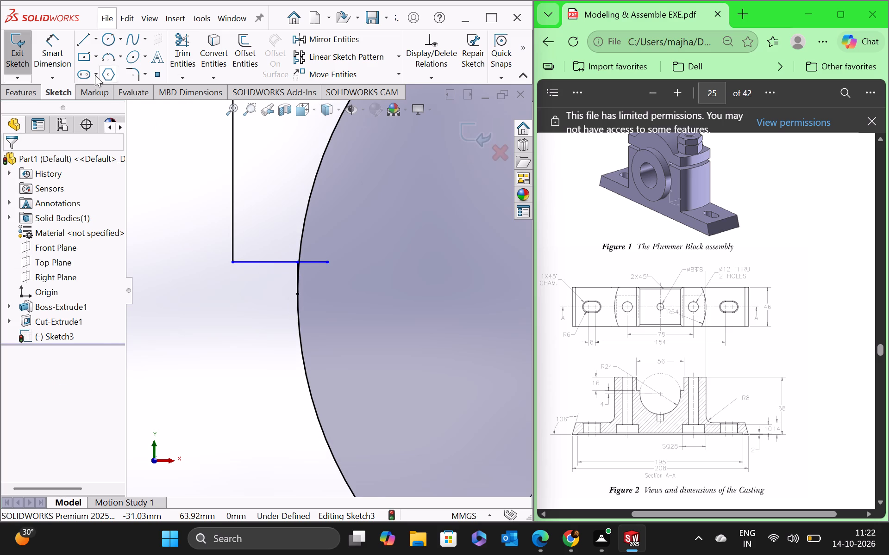
left_click(54, 58)
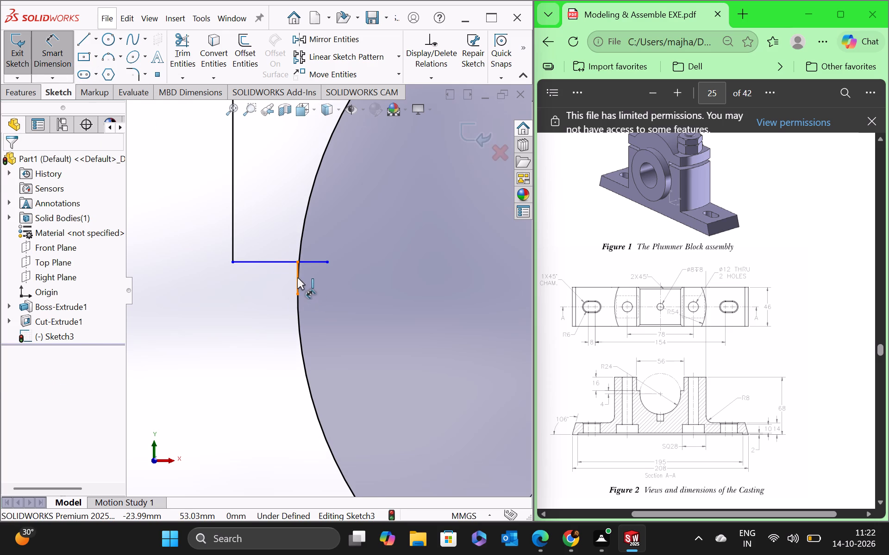
left_click(297, 277)
left_click(250, 286)
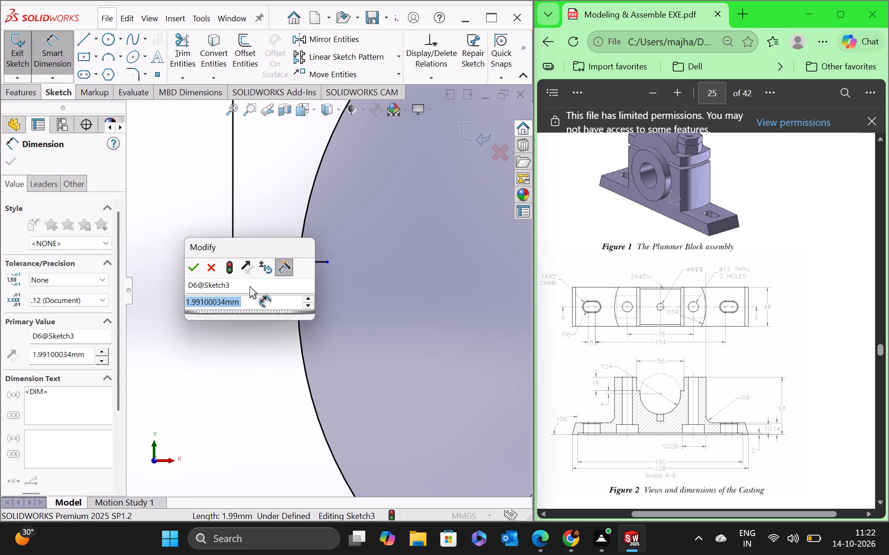
key("4")
key("Return")
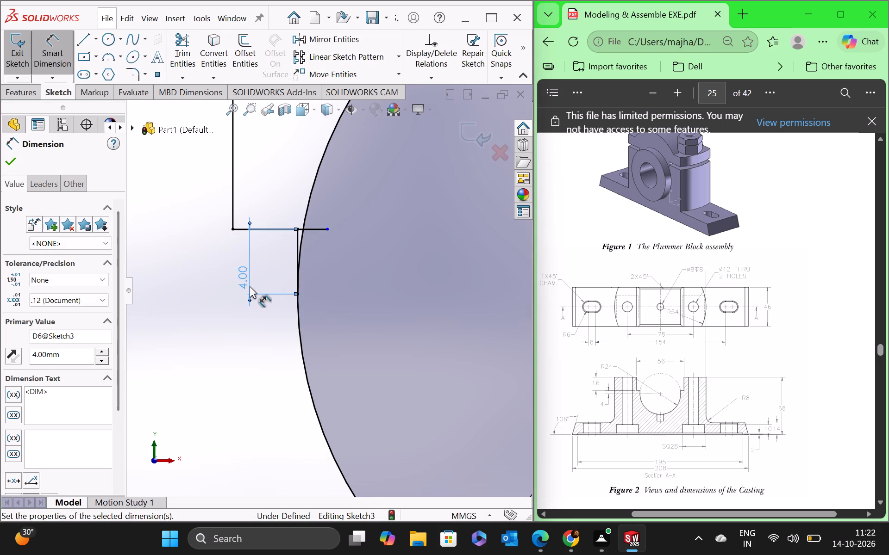
left_click(10, 164)
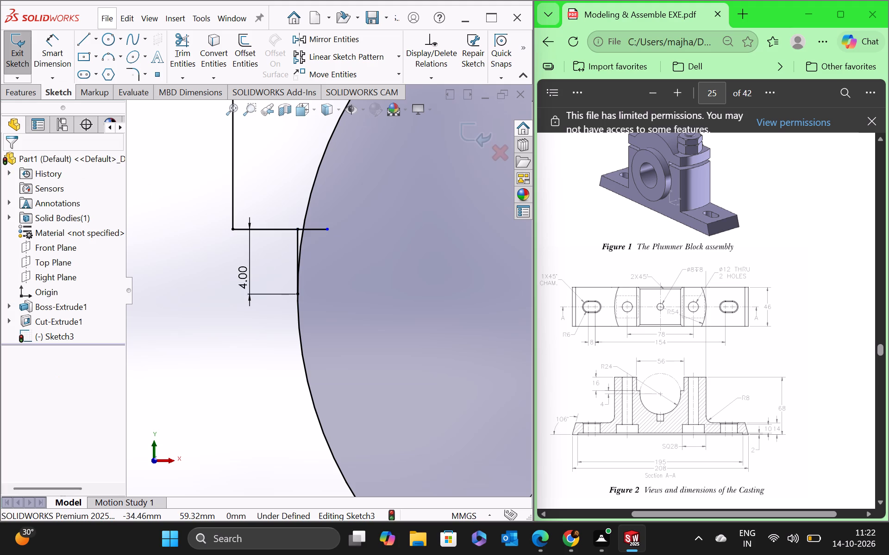
Trim the short horizontal line's excess beyond the 4 mm vertical tangent line, inside and outside the circle.
left_click(194, 55)
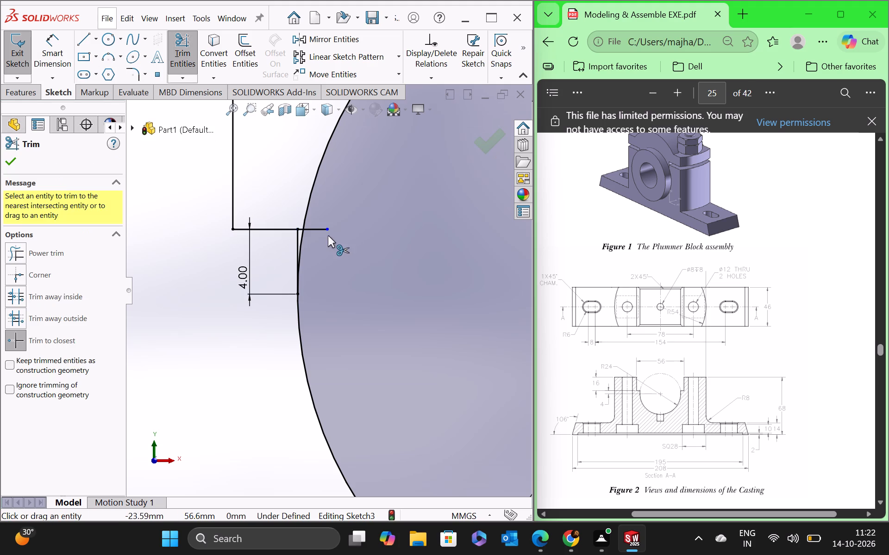
left_click(323, 228)
scroll(300, 229, "down", 4)
scroll(300, 229, "up", 1)
scroll(300, 229, "down", 4)
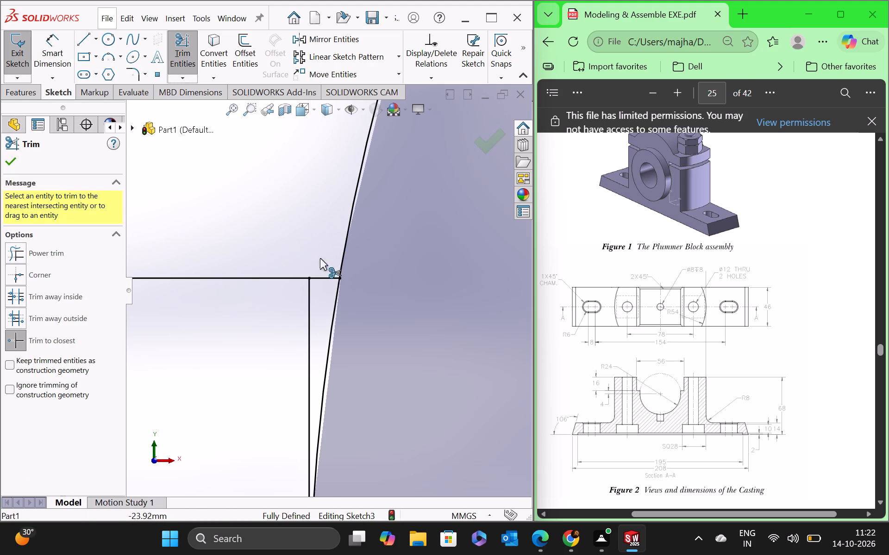
left_click(326, 278)
scroll(317, 304, "up", 8)
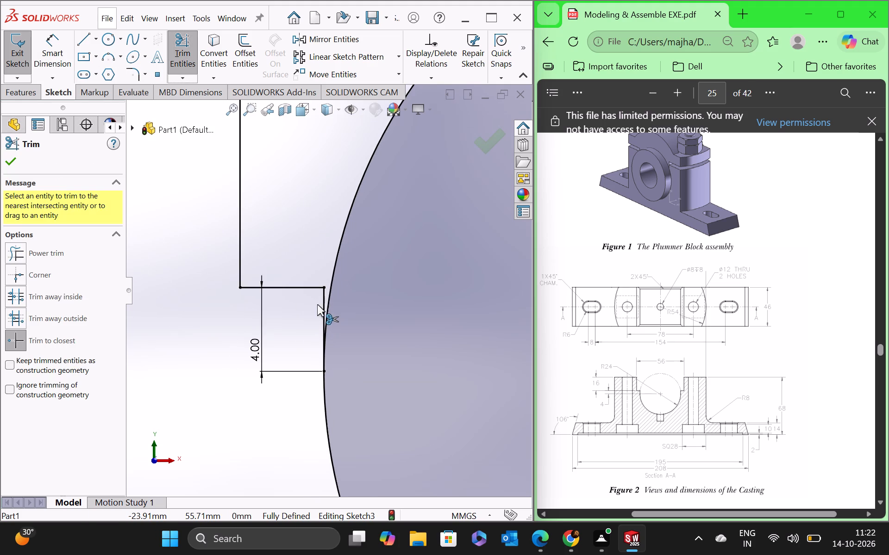
scroll(319, 307, "up", 6)
scroll(362, 299, "up", 2)
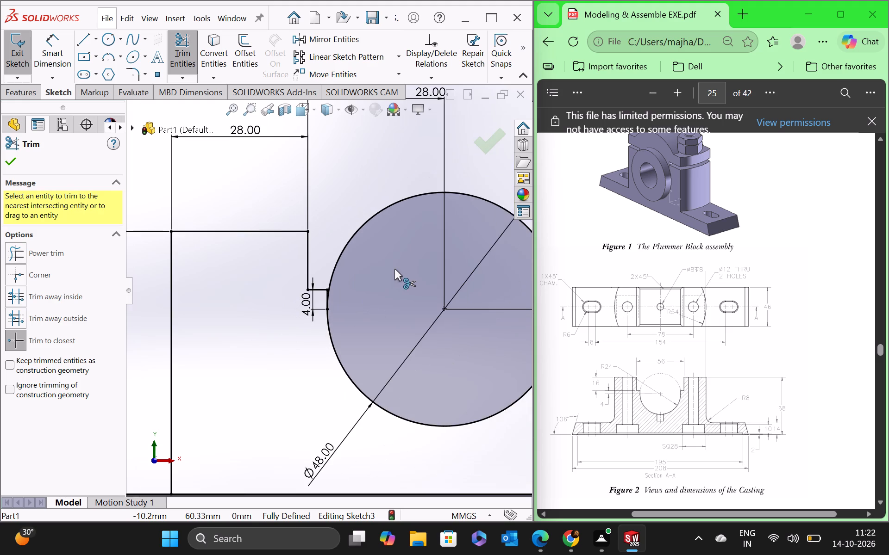
scroll(394, 269, "down", 2)
left_click(479, 139)
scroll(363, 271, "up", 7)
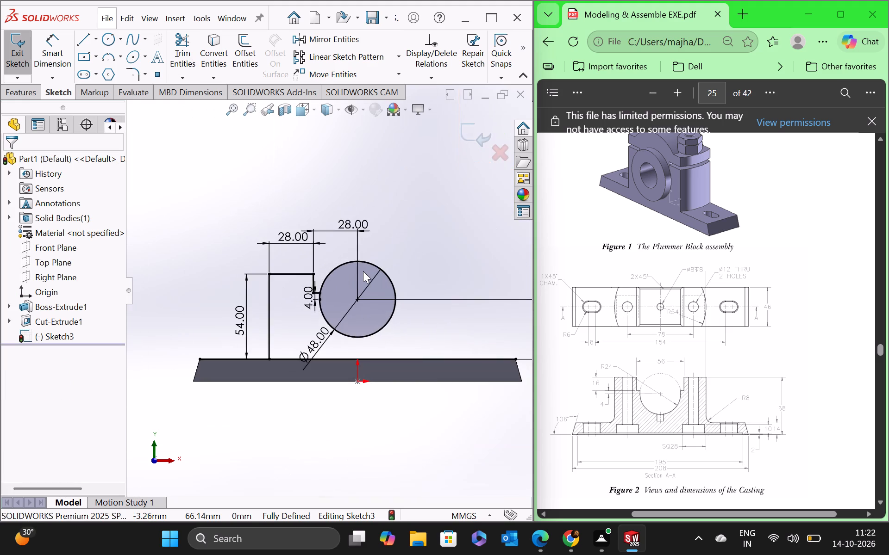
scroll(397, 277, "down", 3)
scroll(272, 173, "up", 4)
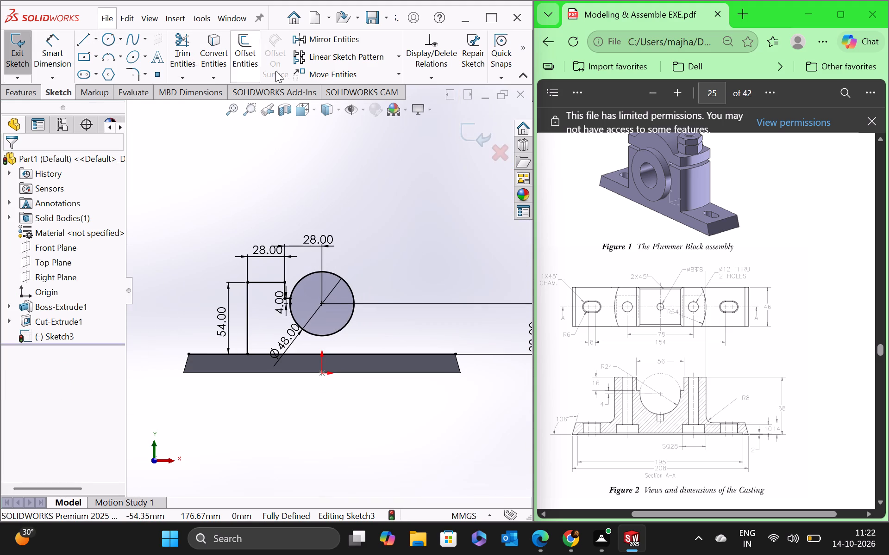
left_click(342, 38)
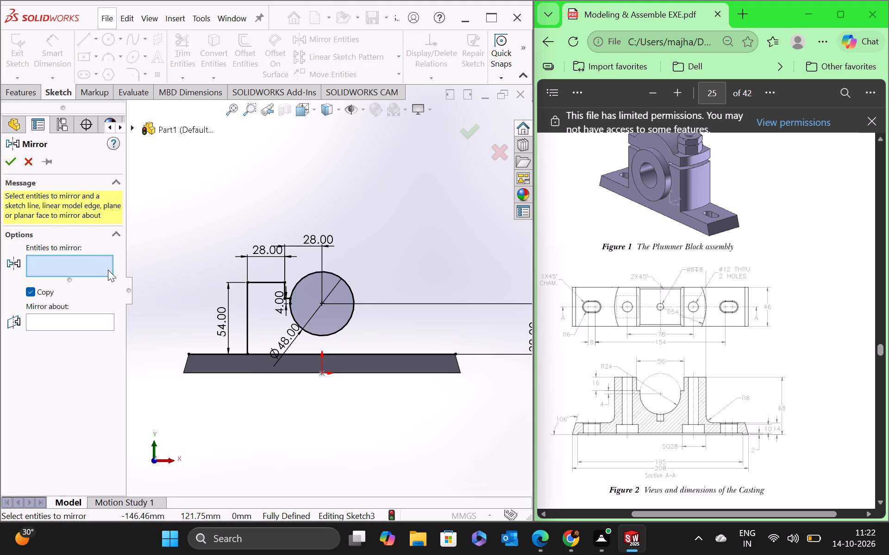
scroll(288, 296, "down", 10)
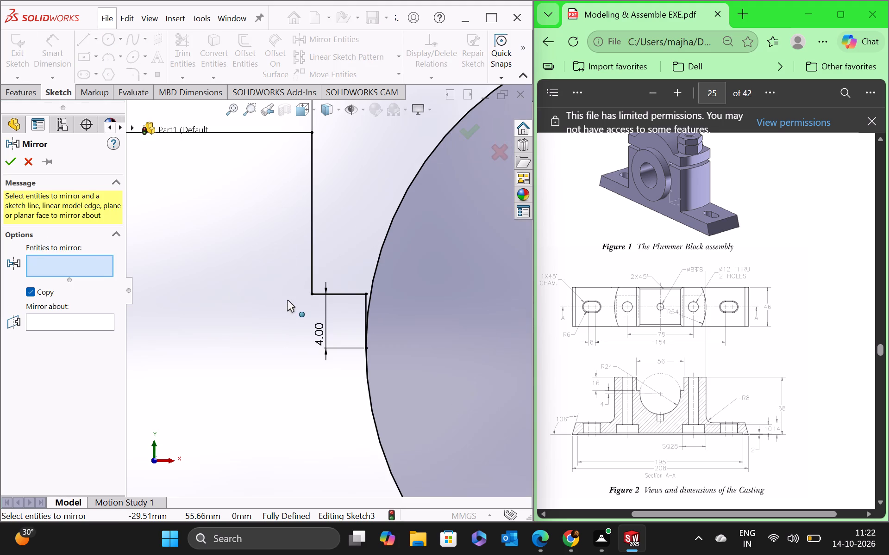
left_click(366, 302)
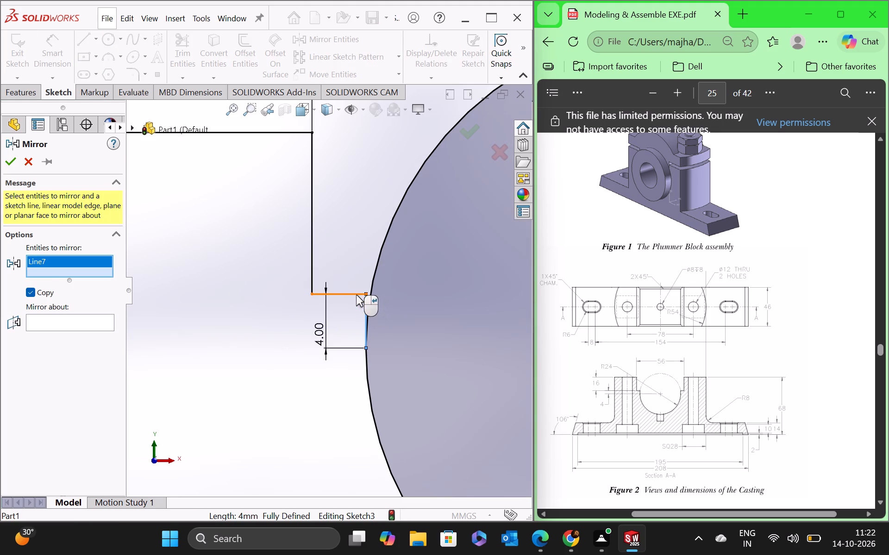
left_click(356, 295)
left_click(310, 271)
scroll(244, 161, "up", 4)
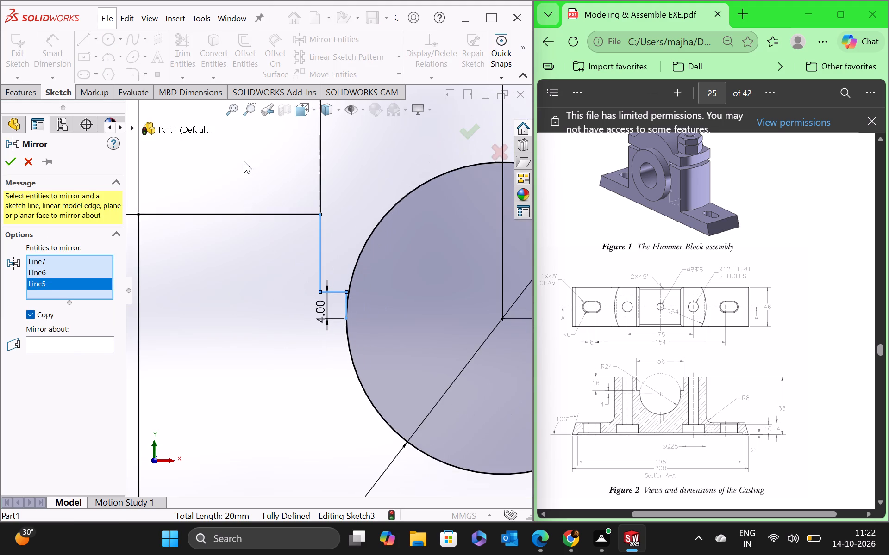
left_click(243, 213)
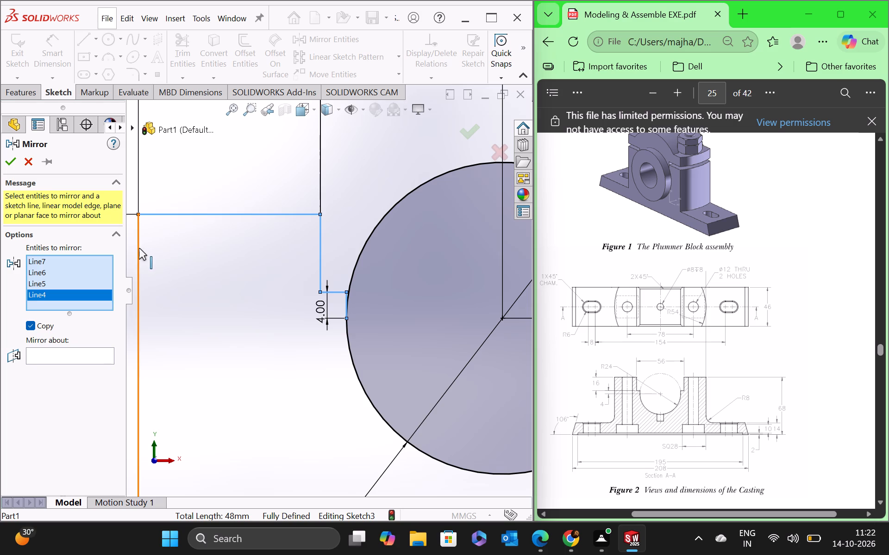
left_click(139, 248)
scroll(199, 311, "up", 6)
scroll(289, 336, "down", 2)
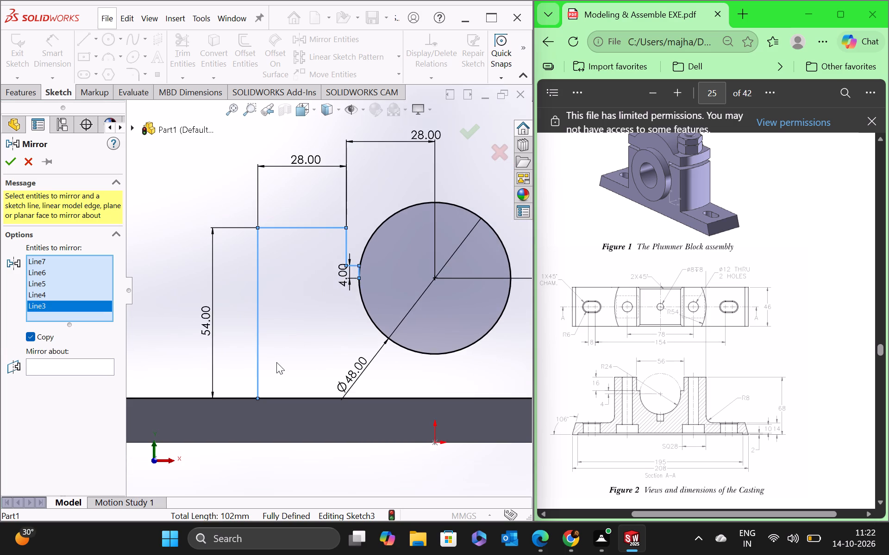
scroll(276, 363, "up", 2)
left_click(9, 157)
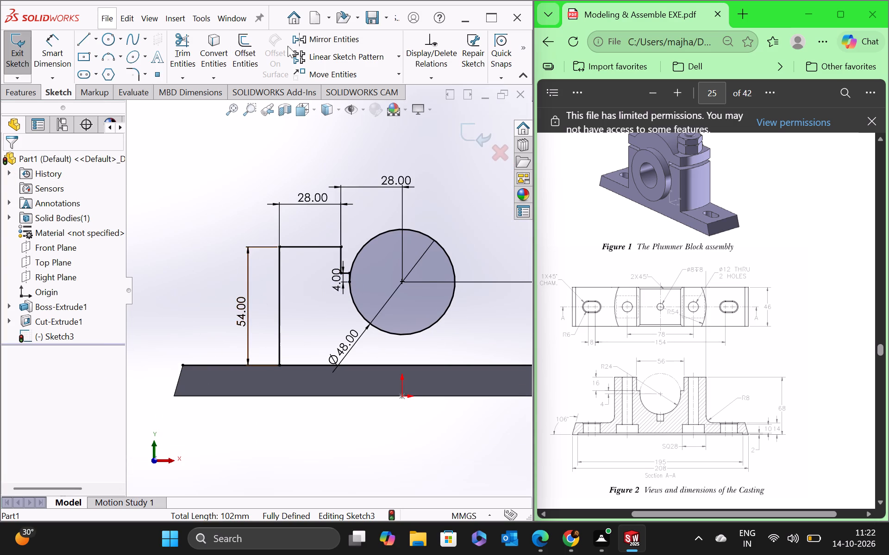
Mirror the five stepped profile lines beside the bore circle about the Right Plane, keeping the originals.
left_click(320, 44)
left_click(280, 290)
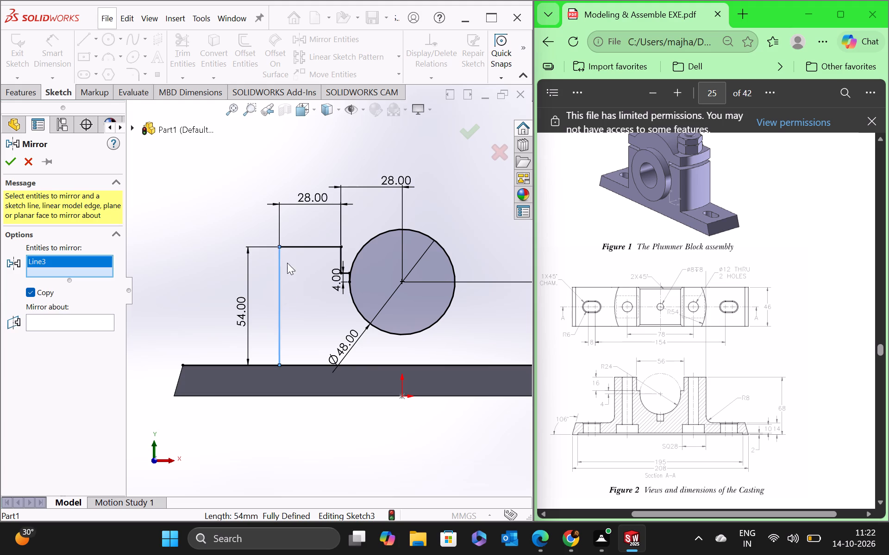
left_click(293, 247)
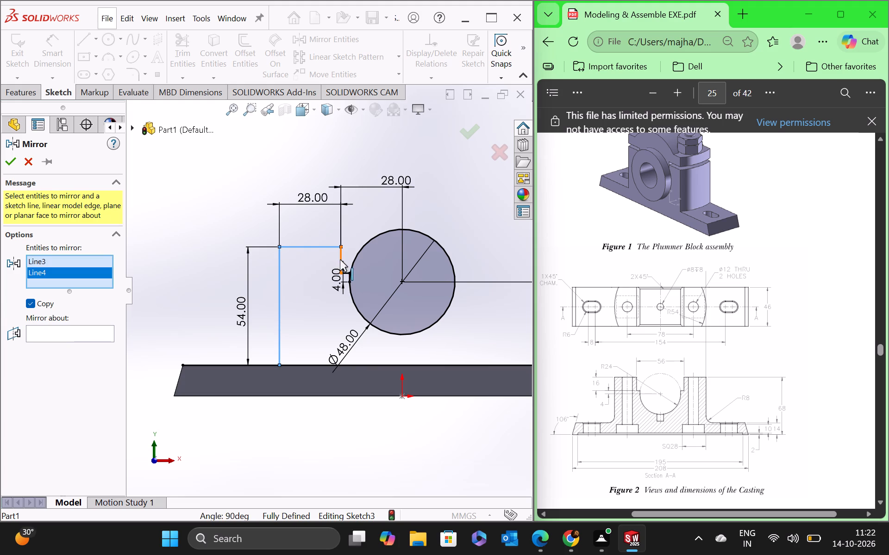
left_click(340, 259)
scroll(349, 271, "down", 7)
scroll(346, 269, "up", 2)
scroll(346, 269, "down", 8)
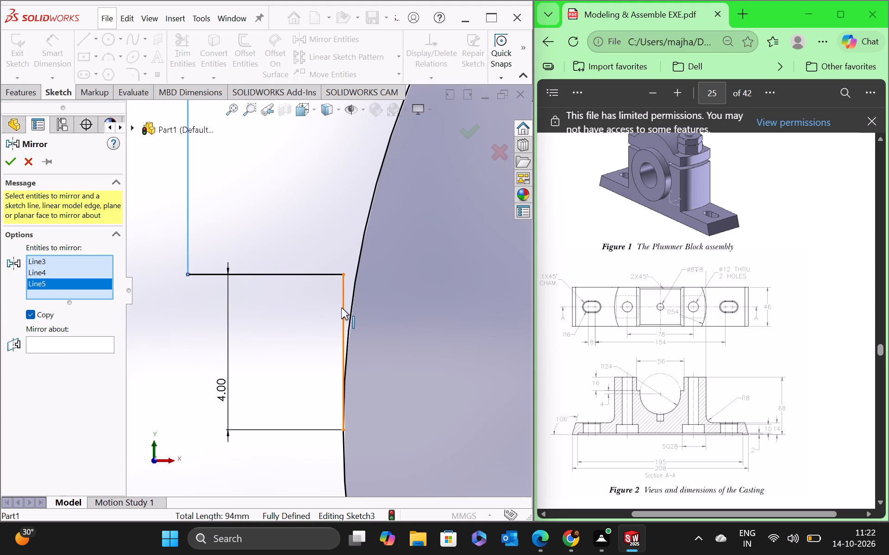
left_click(341, 308)
left_click(322, 275)
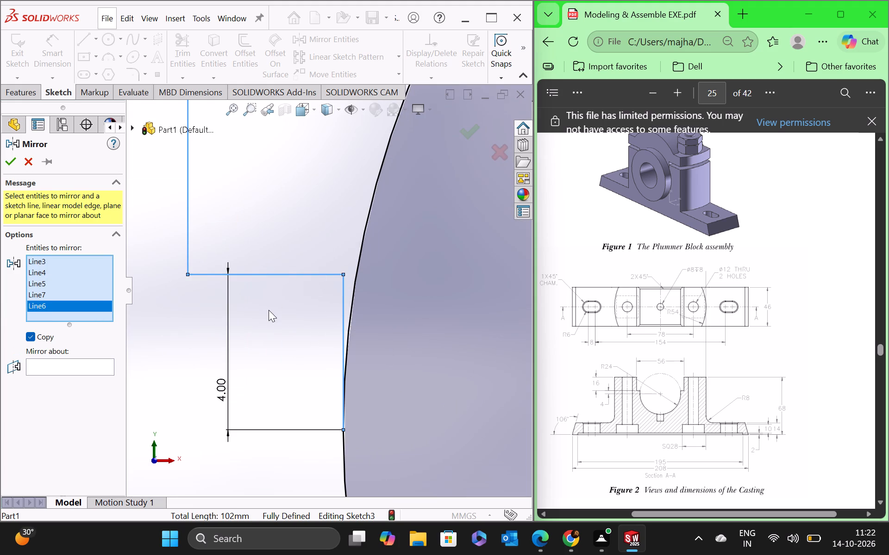
scroll(269, 310, "up", 10)
scroll(235, 333, "up", 2)
left_click(101, 368)
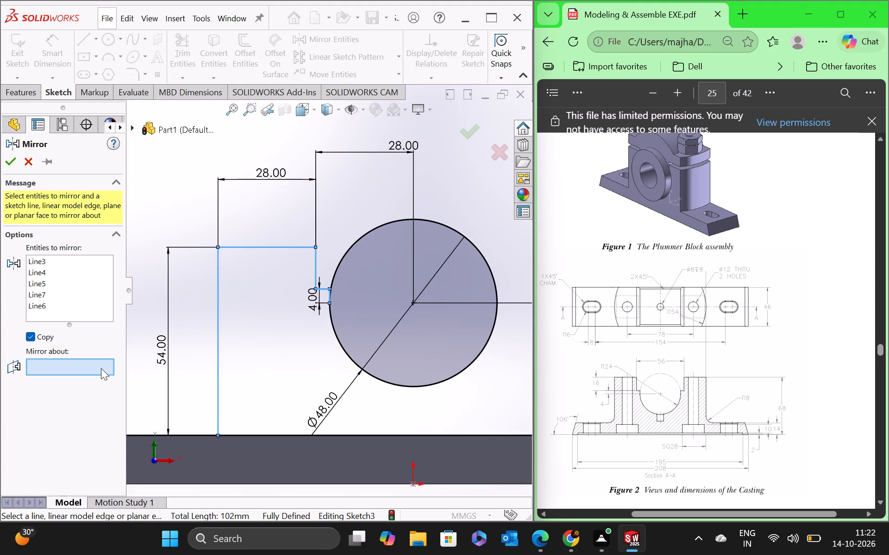
scroll(238, 352, "up", 2)
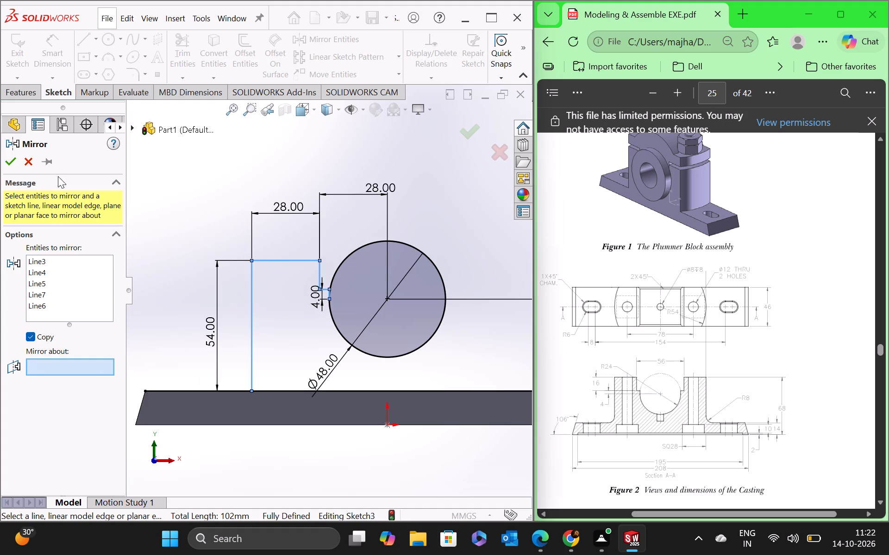
left_click(134, 129)
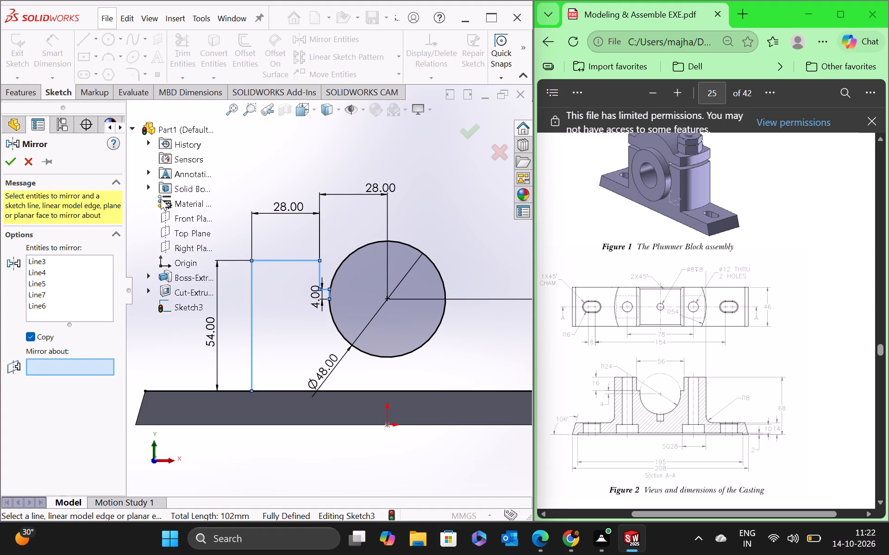
left_click(186, 253)
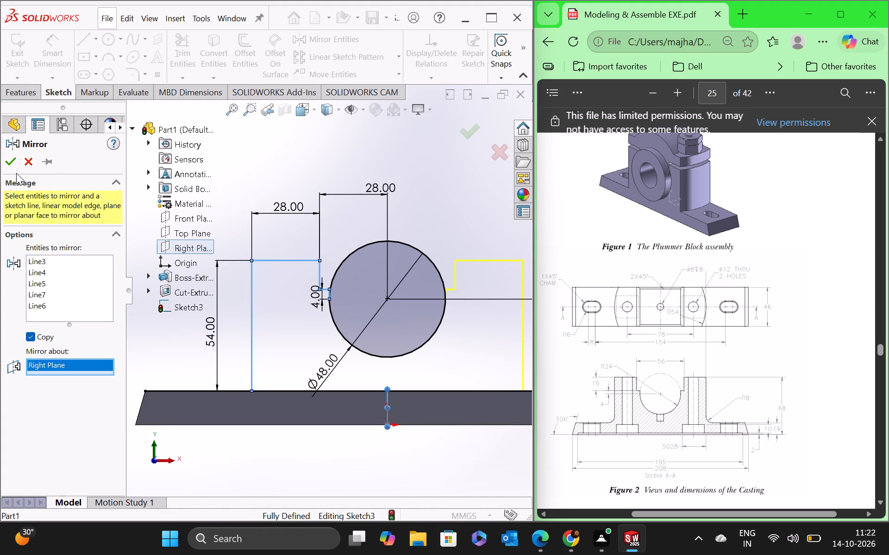
left_click(6, 160)
Trim away the upper arc of the 48 mm circle between the two short vertical tangent lines.
scroll(356, 291, "up", 2)
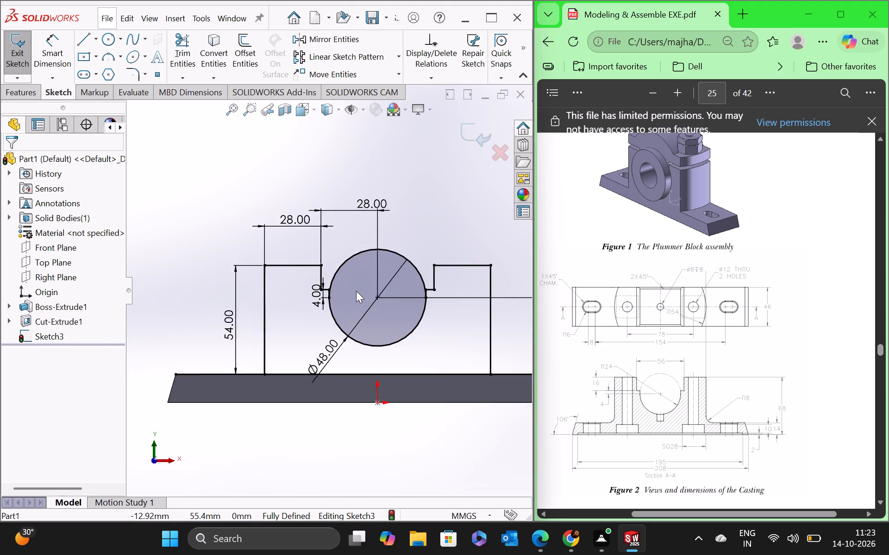
scroll(356, 291, "up", 1)
scroll(343, 285, "down", 6)
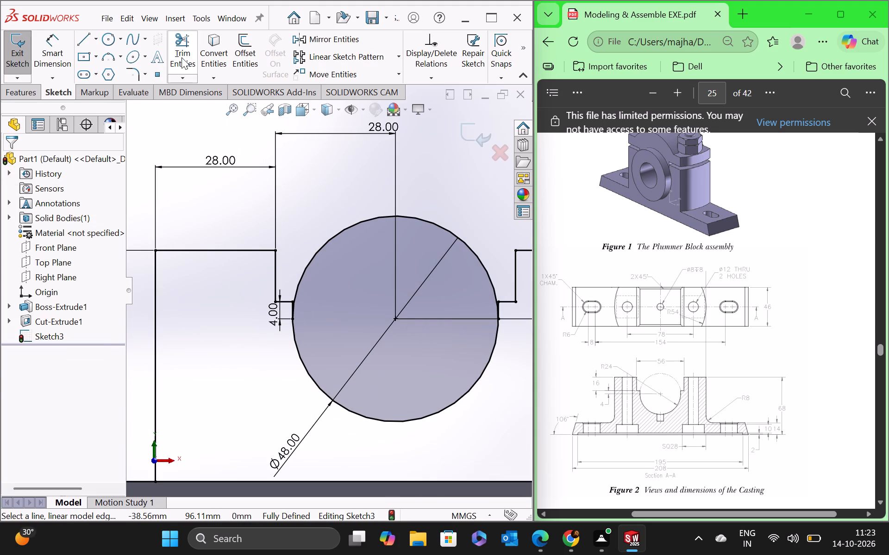
left_click(183, 55)
left_click(365, 222)
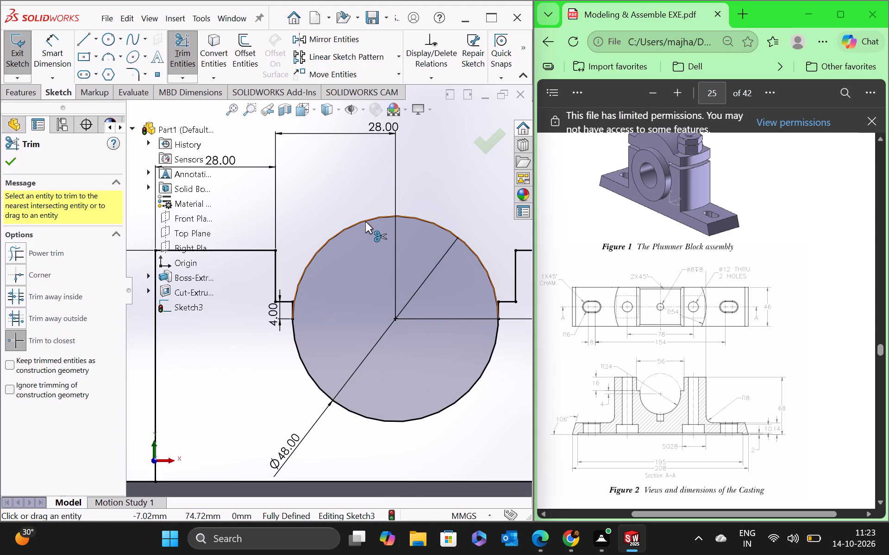
Trim the profile's bottom line beyond the outer vertical housing lines on both sides, leaving a closed contour.
scroll(292, 370, "up", 7)
scroll(254, 333, "down", 7)
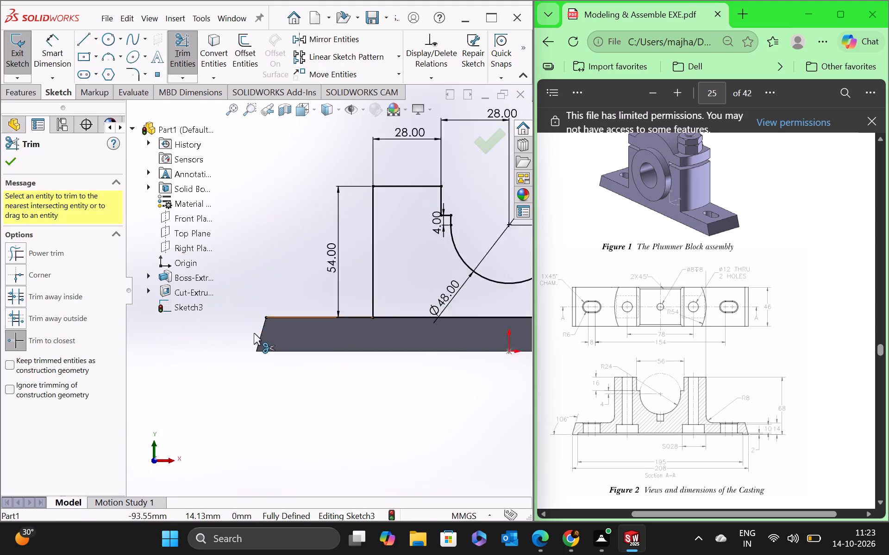
scroll(254, 333, "down", 1)
left_click(340, 293)
scroll(369, 334, "up", 1)
scroll(369, 334, "down", 1)
scroll(369, 334, "up", 4)
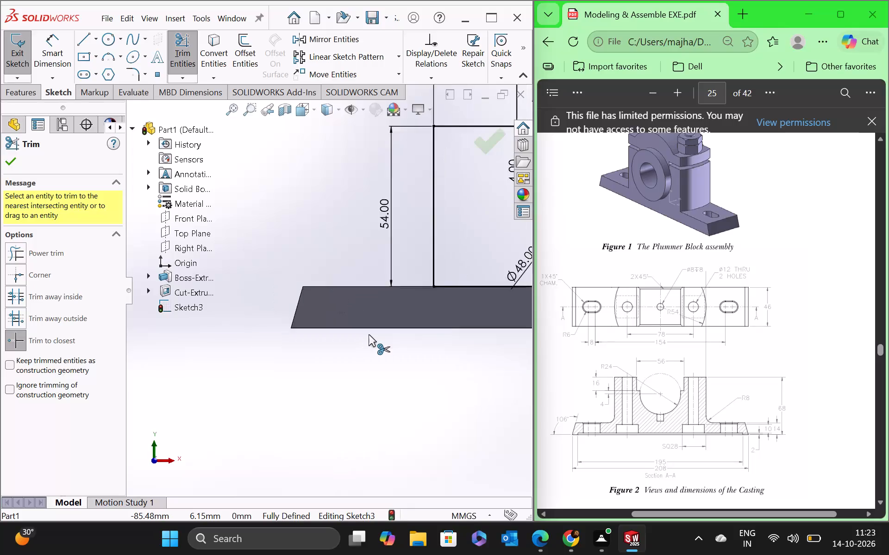
scroll(369, 334, "up", 3)
scroll(460, 271, "down", 4)
scroll(479, 303, "up", 6)
scroll(437, 288, "down", 2)
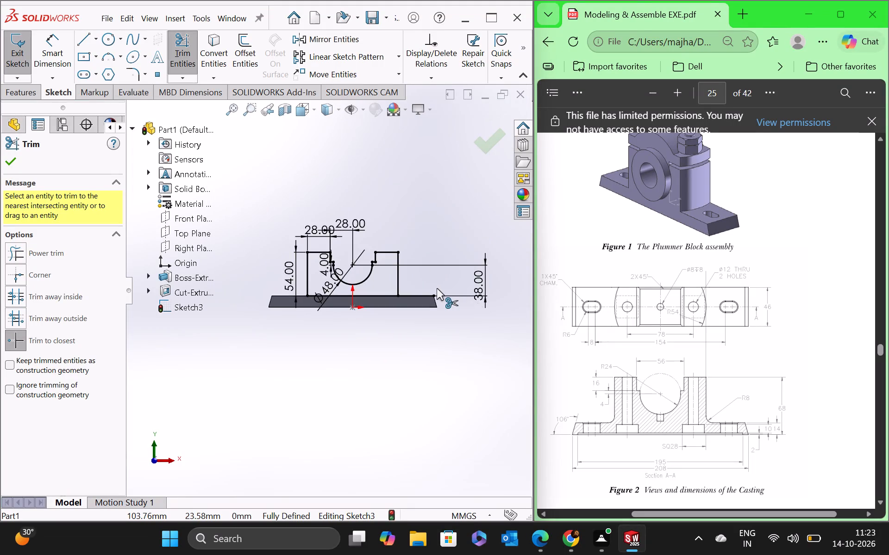
scroll(437, 288, "down", 6)
left_click(338, 317)
scroll(174, 327, "up", 2)
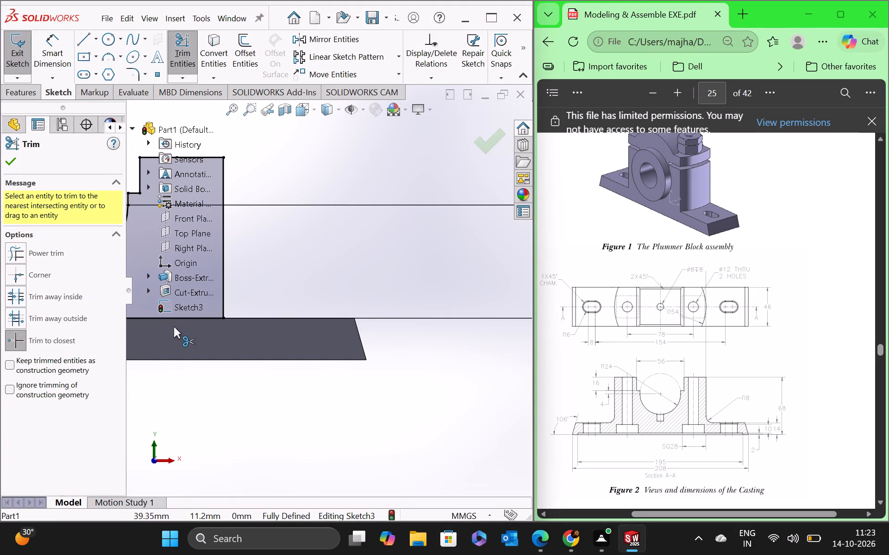
scroll(174, 327, "up", 5)
scroll(292, 251, "up", 5)
scroll(217, 297, "down", 2)
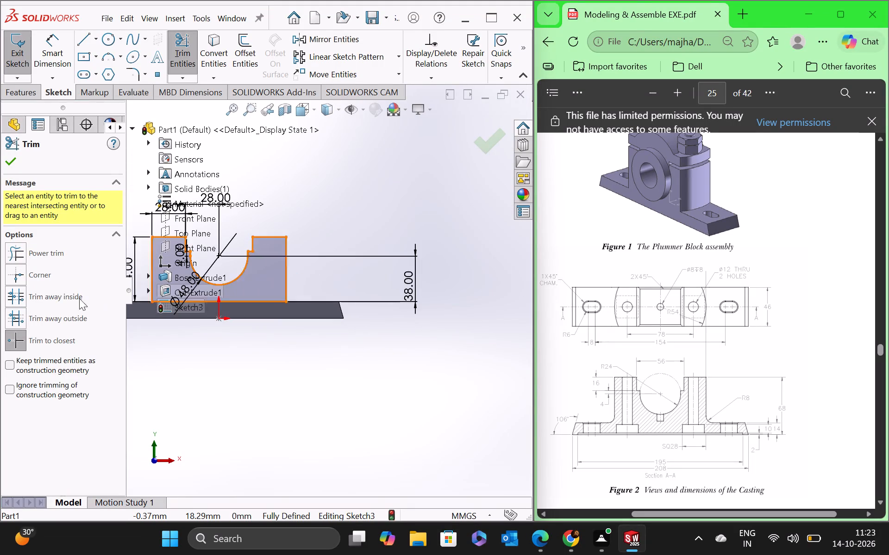
left_click(7, 154)
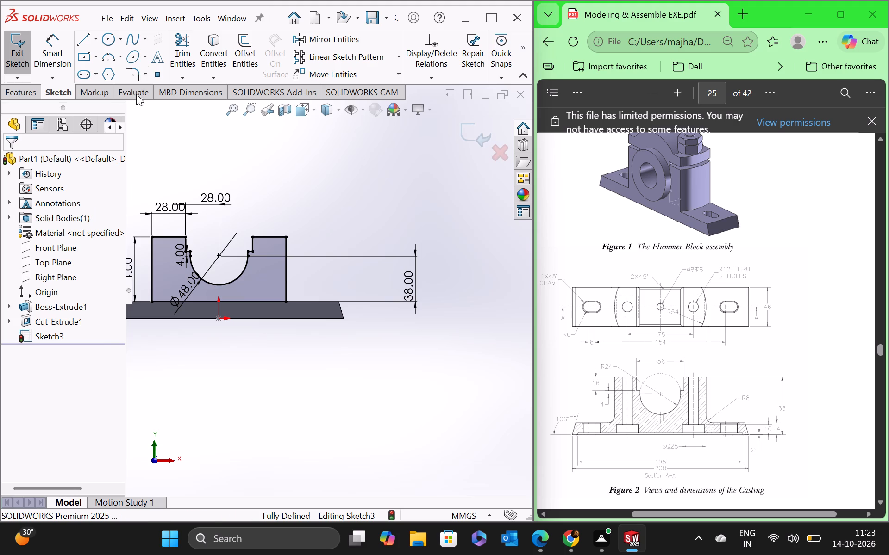
Extrude the bearing housing profile in the reversed direction over the base with the Through All end condition, merging the result.
left_click(21, 88)
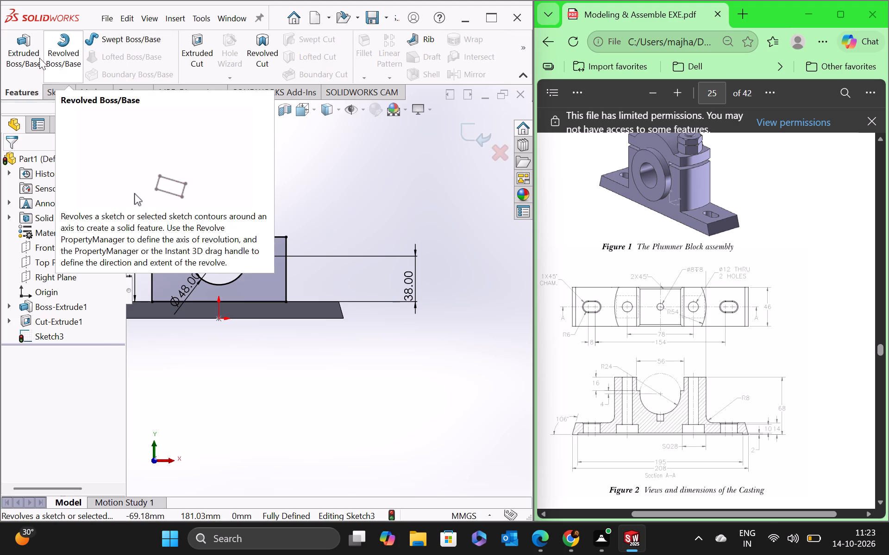
left_click(16, 59)
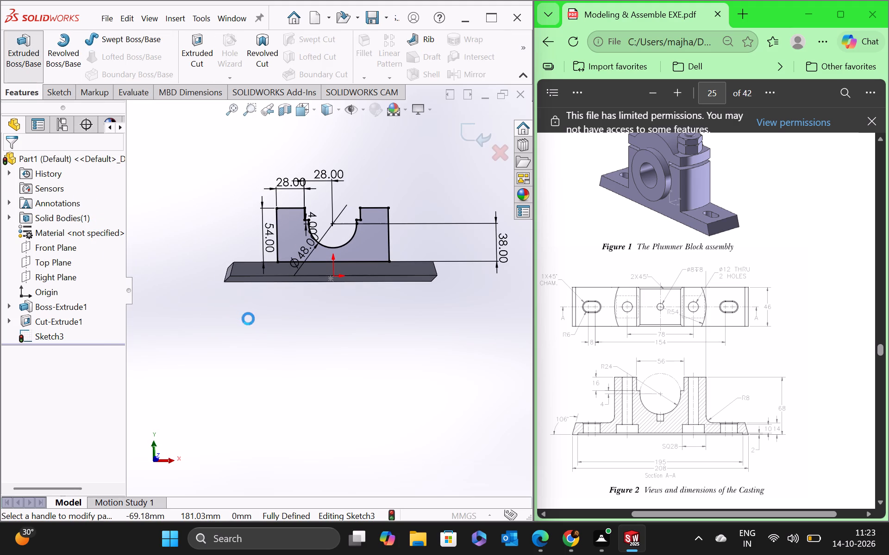
middle_click_drag(354, 311, 266, 359)
left_click(17, 235)
left_click(35, 236)
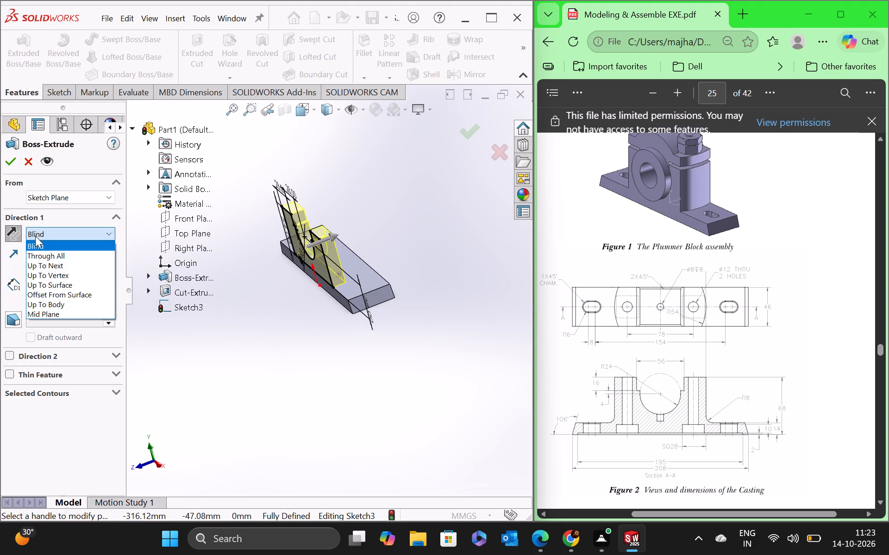
left_click(48, 259)
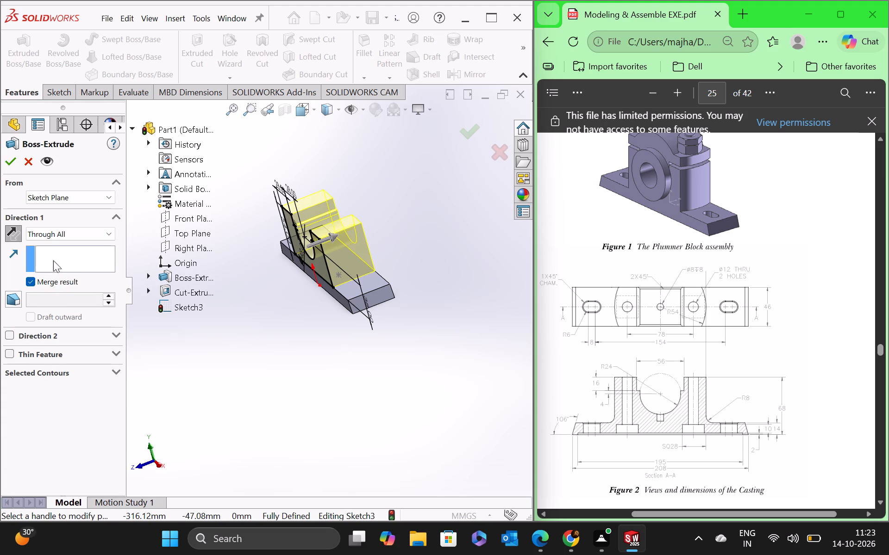
middle_click_drag(401, 263, 383, 274)
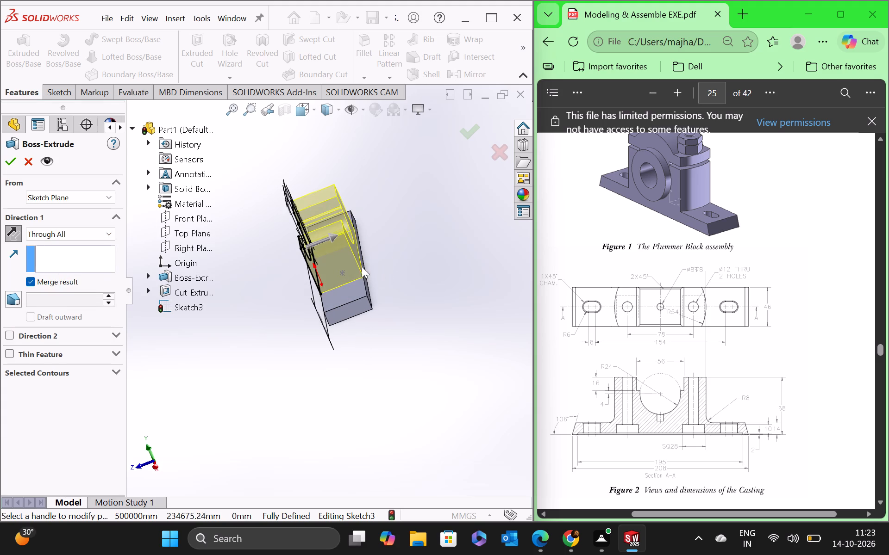
scroll(353, 243, "down", 4)
left_click(473, 129)
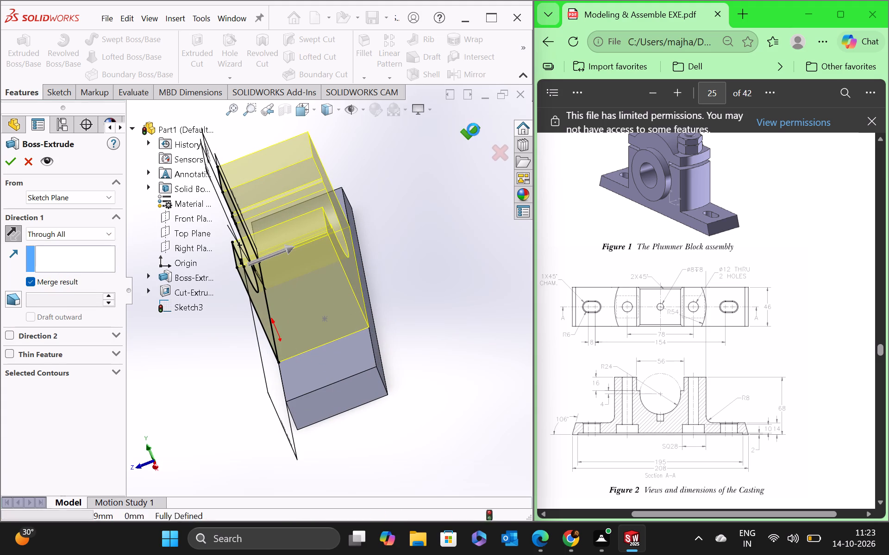
Examine the extruded bearing housing, its stepped bore and the base from several angles, including above.
middle_click_drag(367, 293, 454, 283)
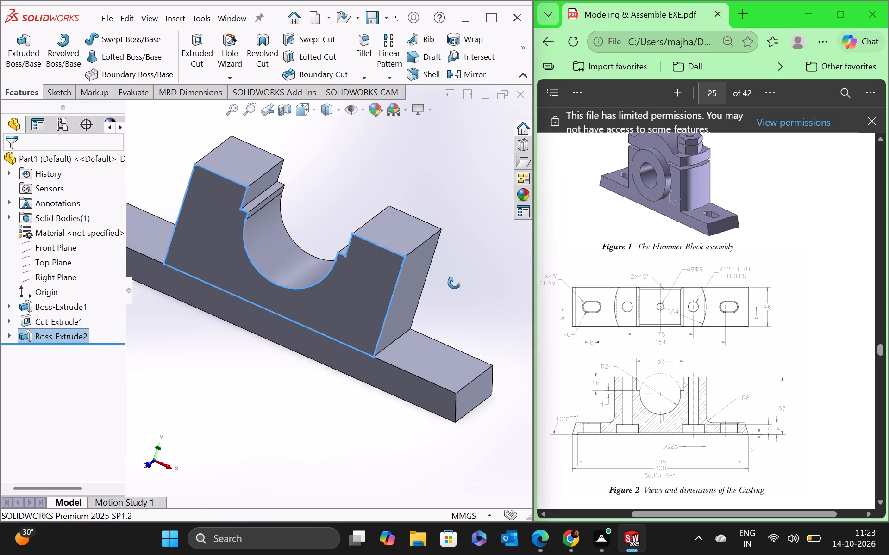
middle_click_drag(454, 283, 455, 282)
scroll(275, 291, "up", 3)
middle_click_drag(285, 378, 308, 373)
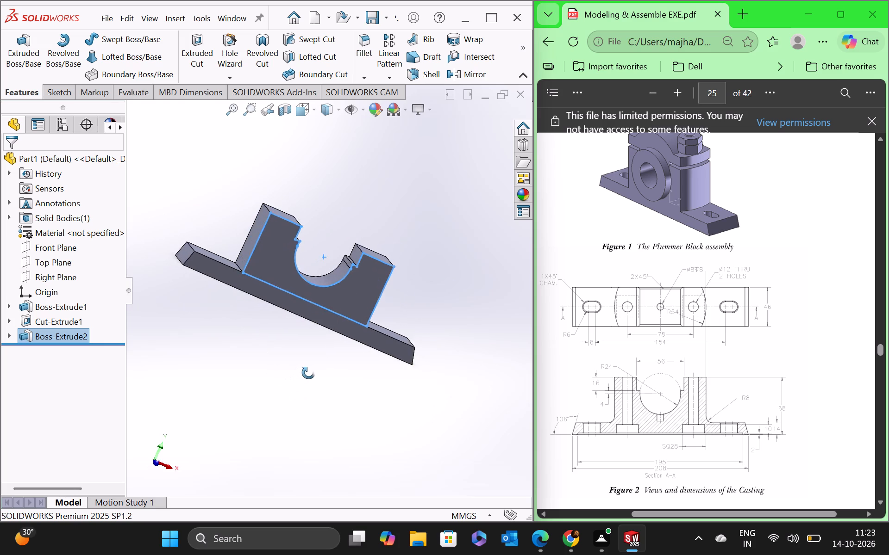
middle_click_drag(308, 373, 300, 333)
middle_click_drag(301, 335, 303, 343)
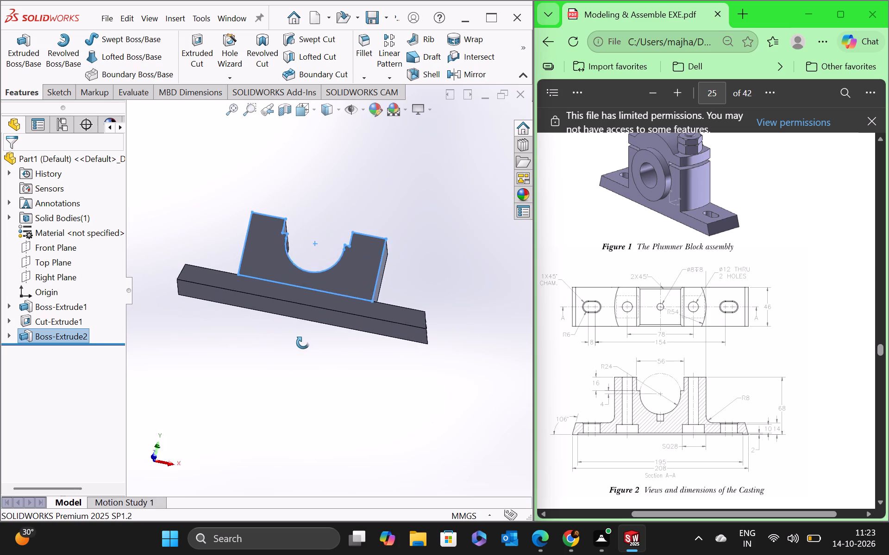
middle_click_drag(303, 343, 306, 364)
middle_click_drag(306, 364, 289, 368)
middle_click_drag(290, 369, 299, 371)
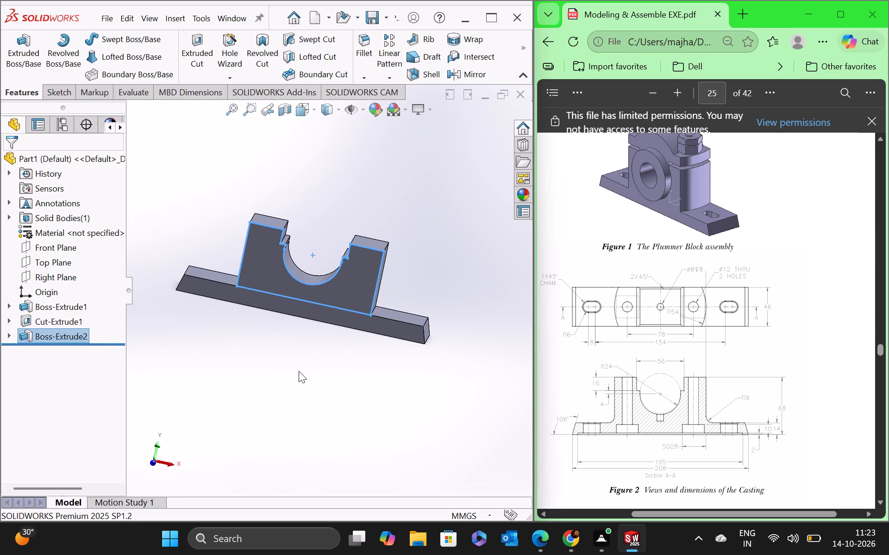
left_click(288, 350)
scroll(315, 268, "down", 5)
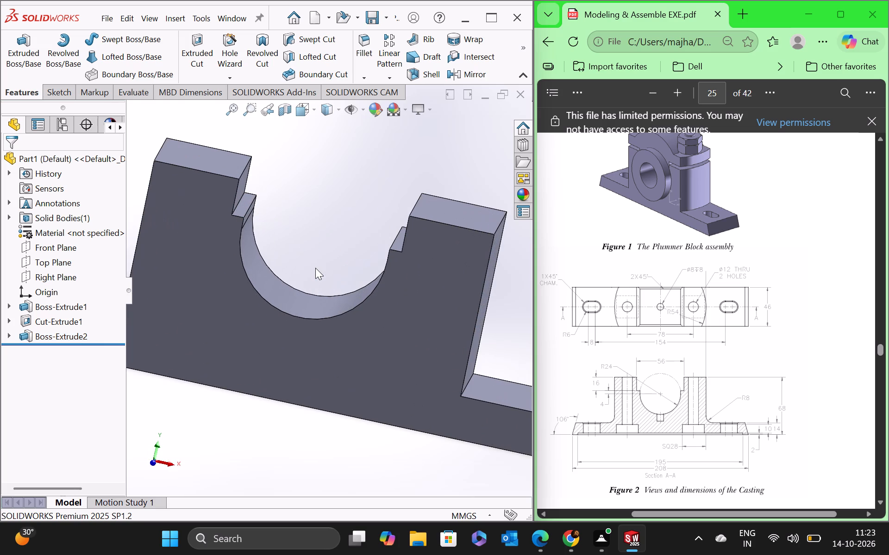
scroll(318, 288, "down", 1)
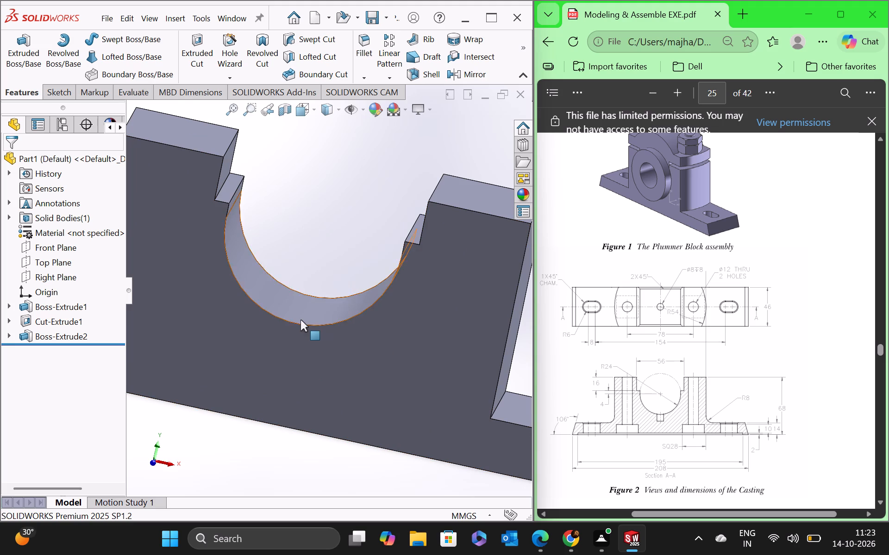
scroll(301, 320, "up", 6)
middle_click_drag(298, 377, 307, 355)
scroll(289, 311, "up", 3)
middle_click_drag(282, 340, 288, 361)
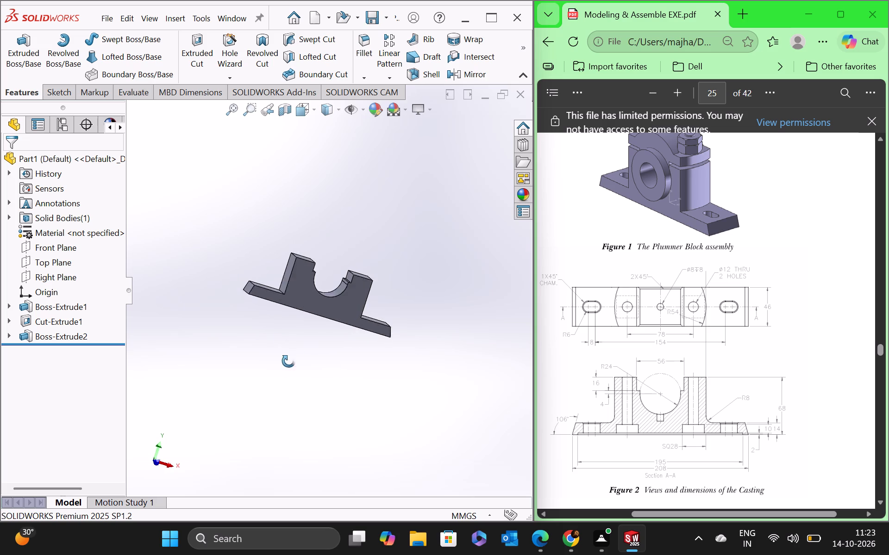
middle_click_drag(288, 361, 287, 467)
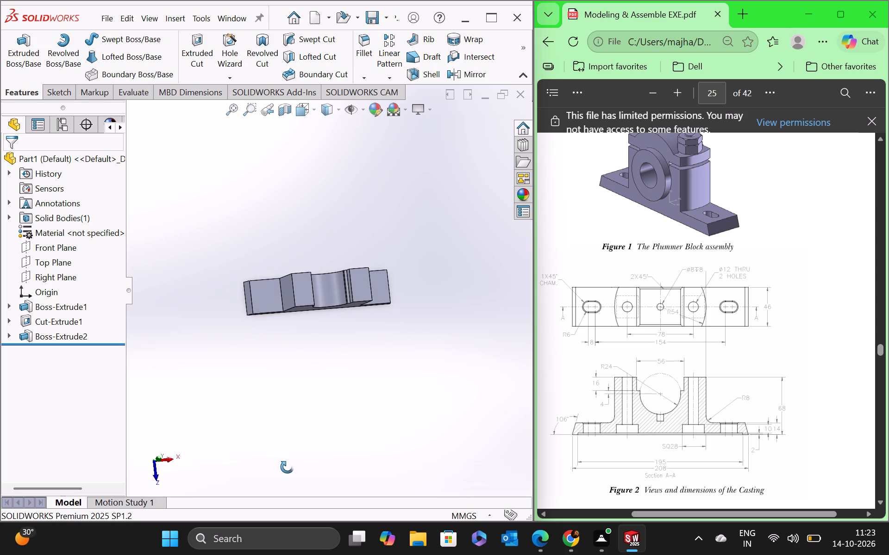
middle_click_drag(287, 467, 288, 468)
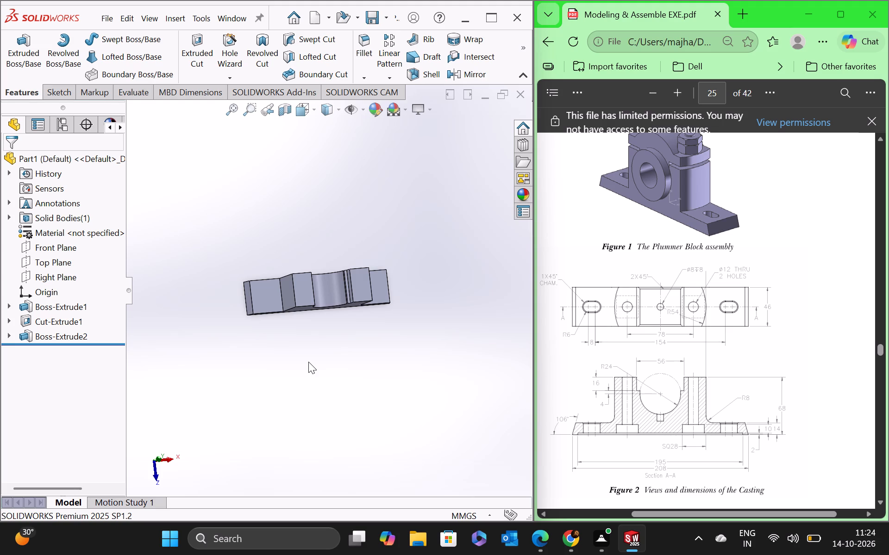
Start a sketch on the base's bottom face and draw a center rectangle about 178 mm long, centered on the origin.
middle_click_drag(308, 362, 419, 272)
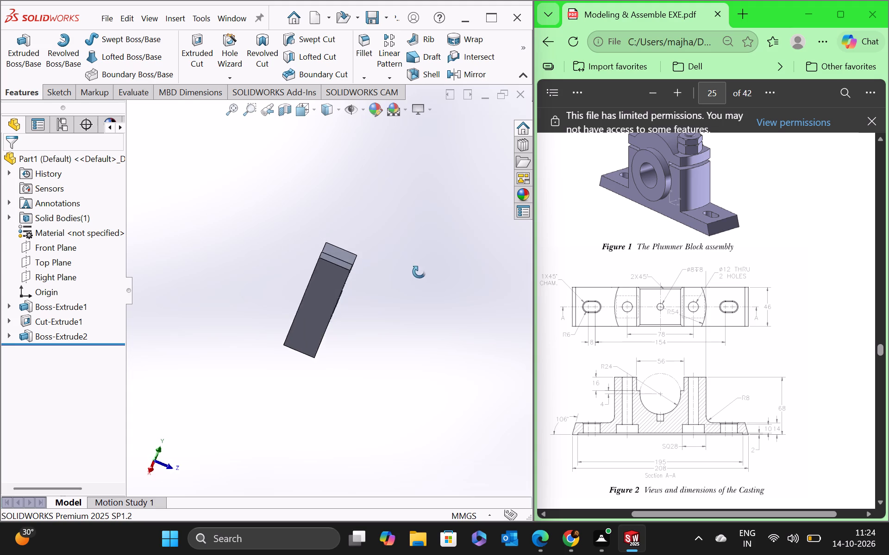
middle_click_drag(419, 272, 431, 214)
right_click(336, 252)
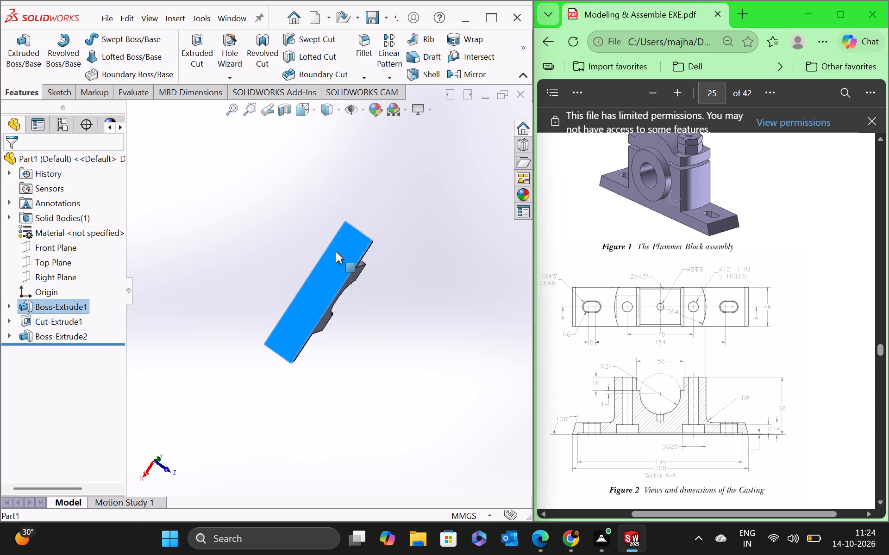
left_click(363, 232)
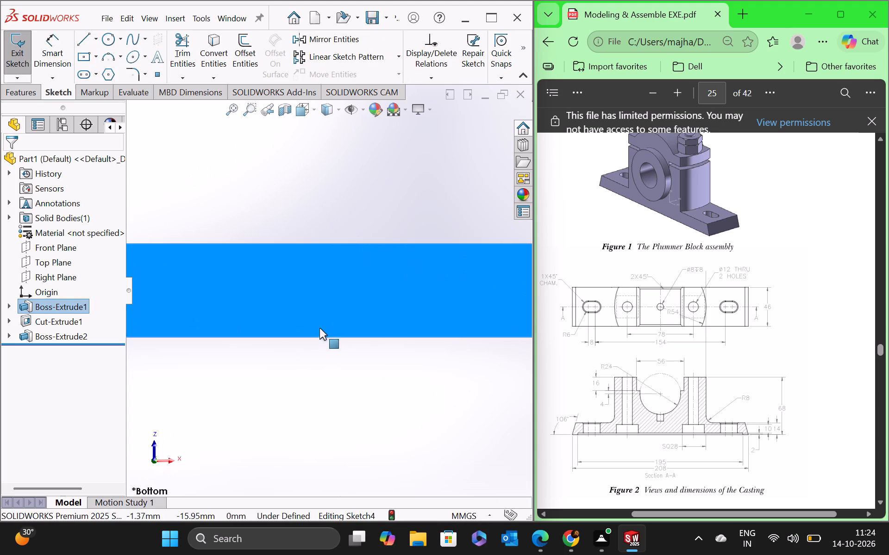
scroll(319, 328, "up", 4)
left_click(296, 211)
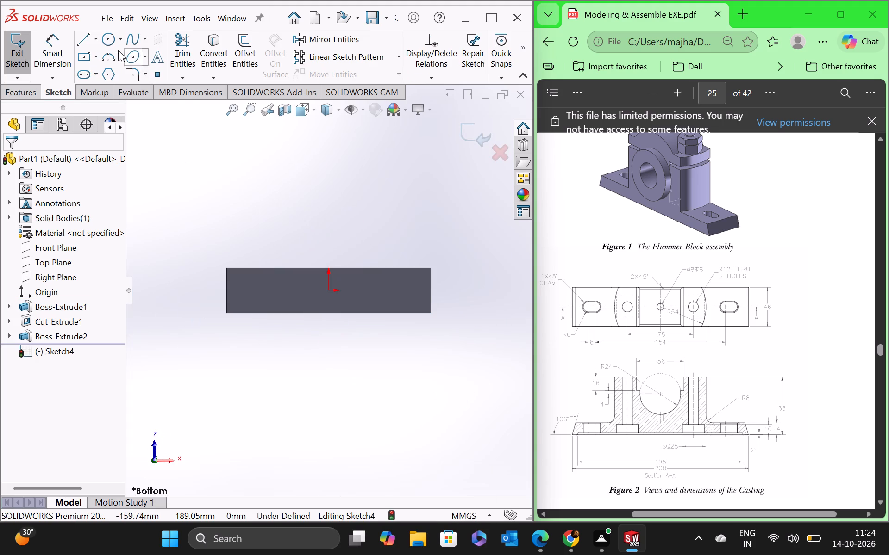
left_click(48, 53)
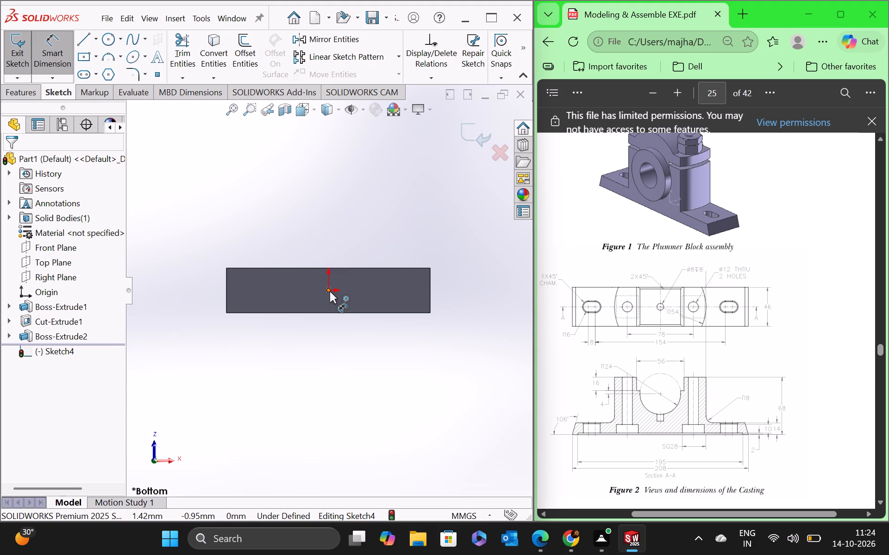
left_click(330, 291)
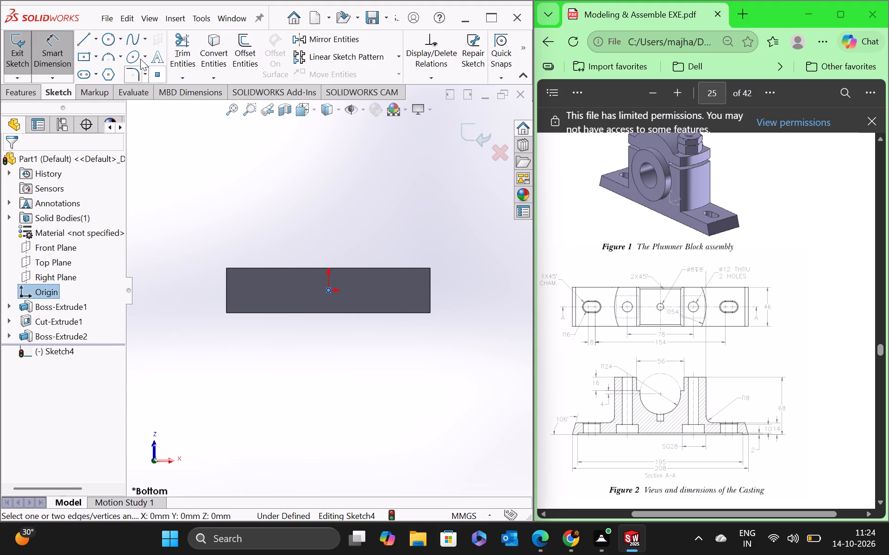
left_click(83, 57)
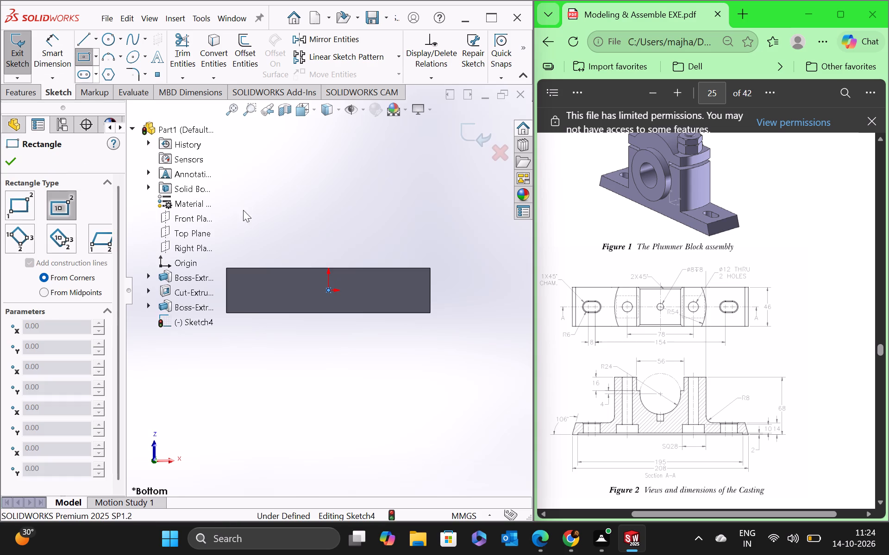
left_click(329, 291)
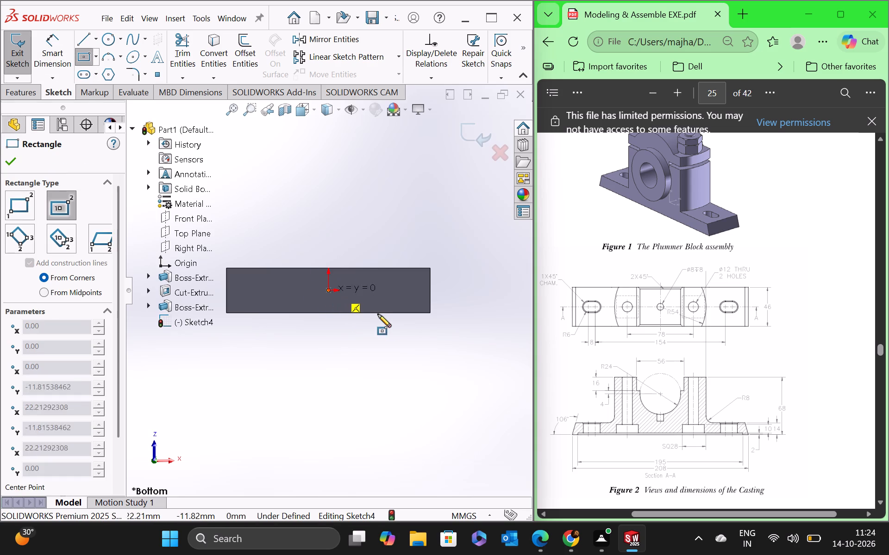
left_click(415, 308)
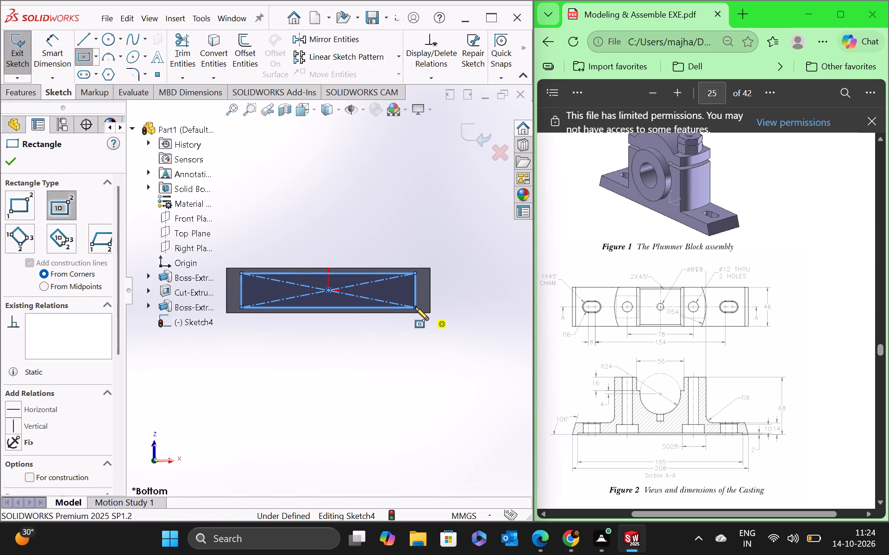
key("Escape")
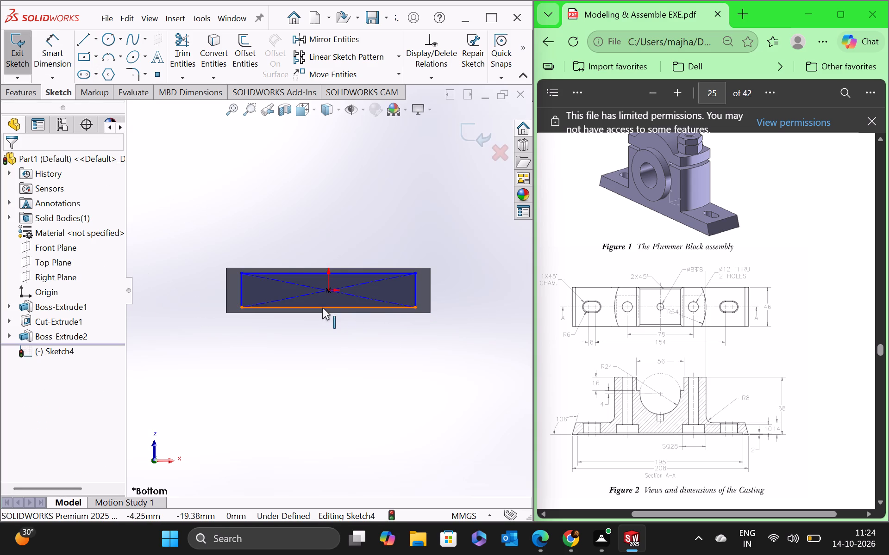
Dimension the rectangle's long side and set its length to 195 mm.
left_click(50, 53)
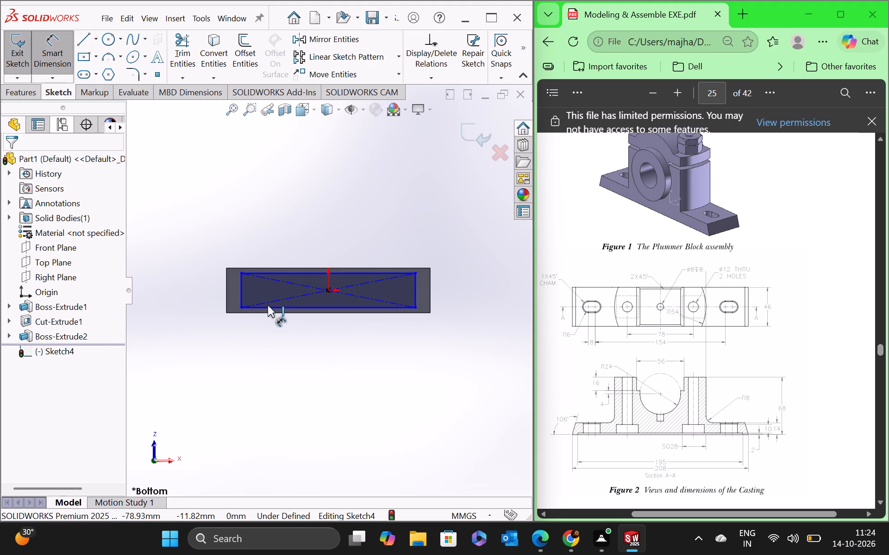
left_click(268, 305)
left_click(267, 368)
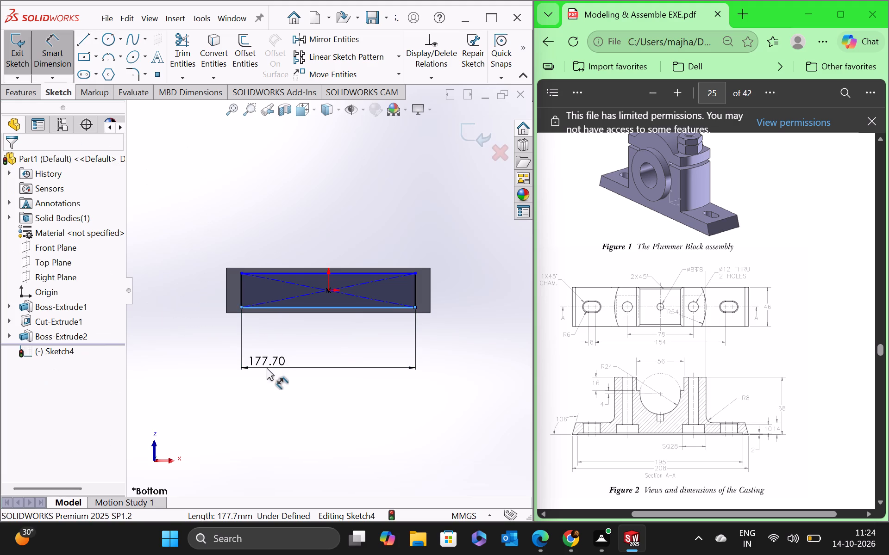
key("1")
key("9")
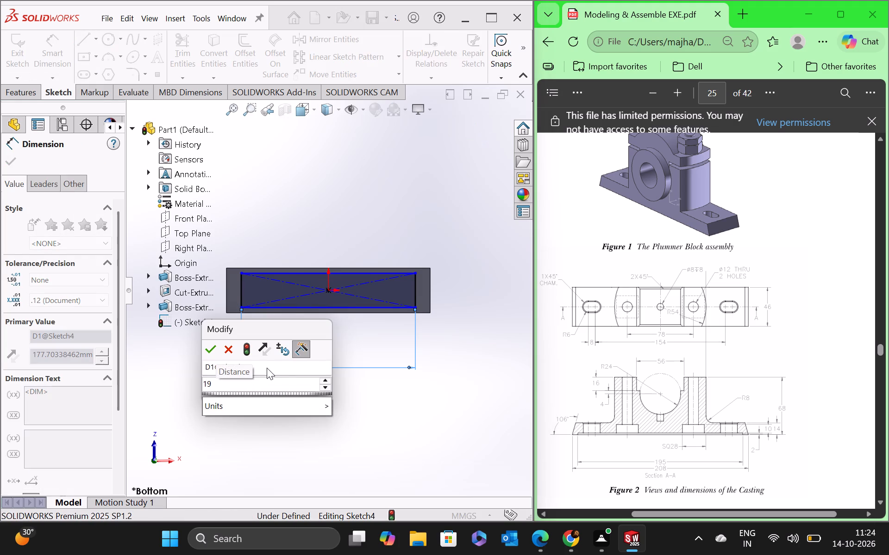
key("5")
key("Return")
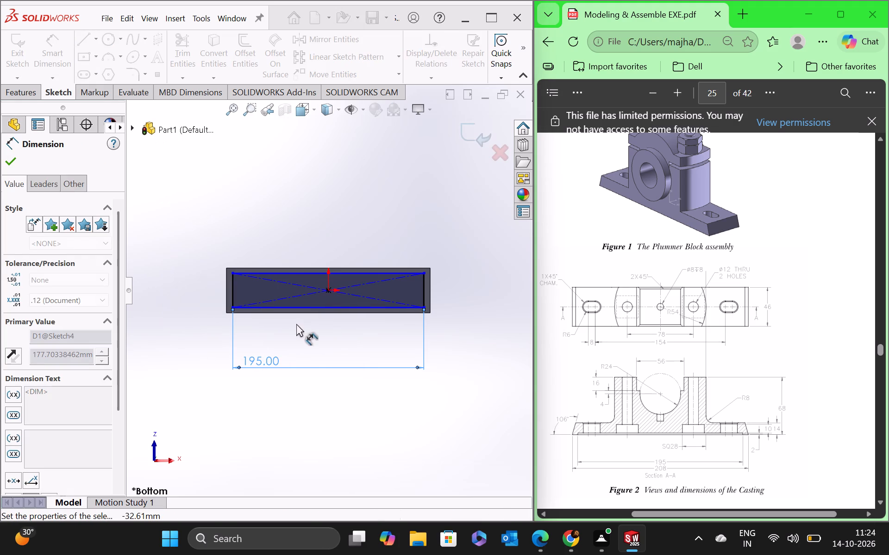
Dimension the gap between the rectangle's upper long side and the base's adjacent edge, setting it to 5 mm.
scroll(319, 277, "down", 6)
scroll(319, 277, "up", 4)
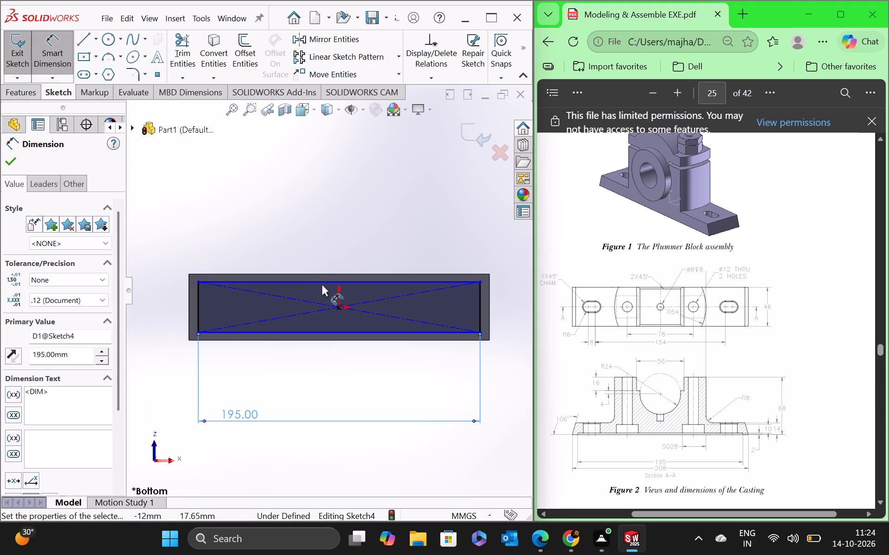
left_click(319, 282)
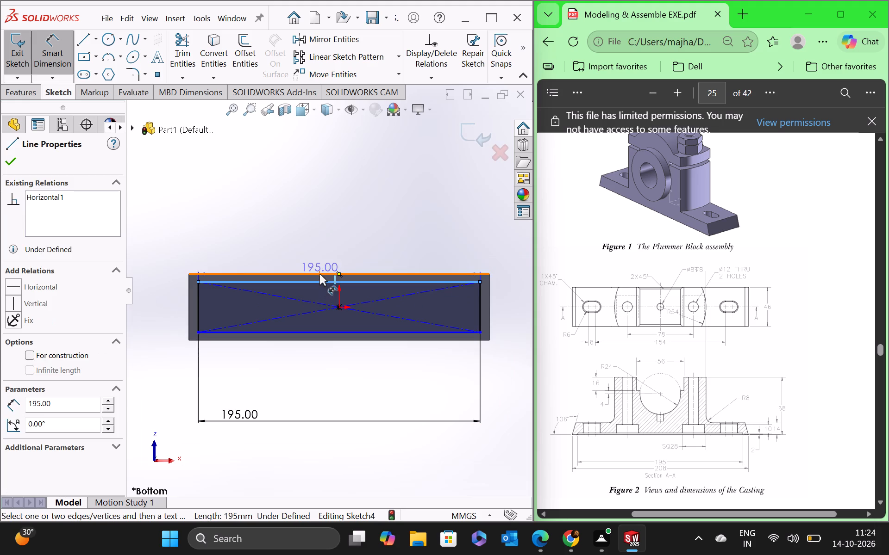
left_click(319, 274)
left_click(511, 282)
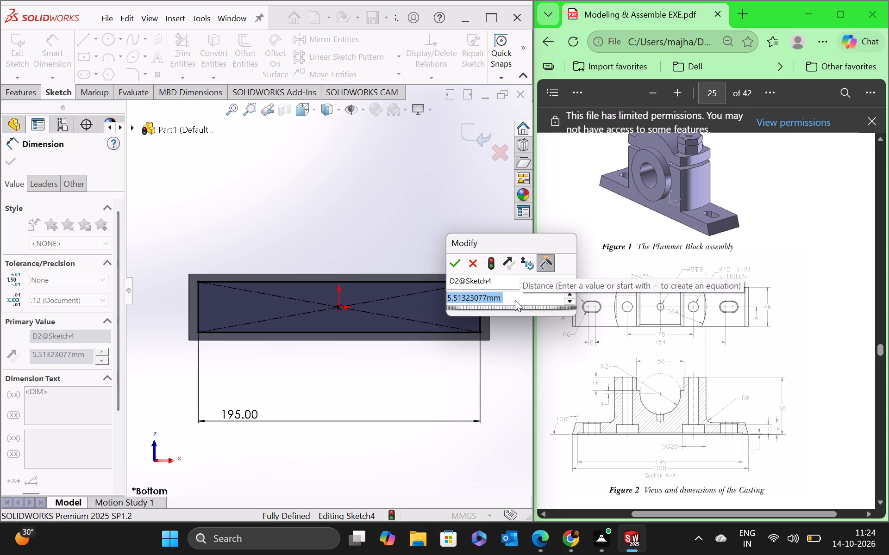
key("5")
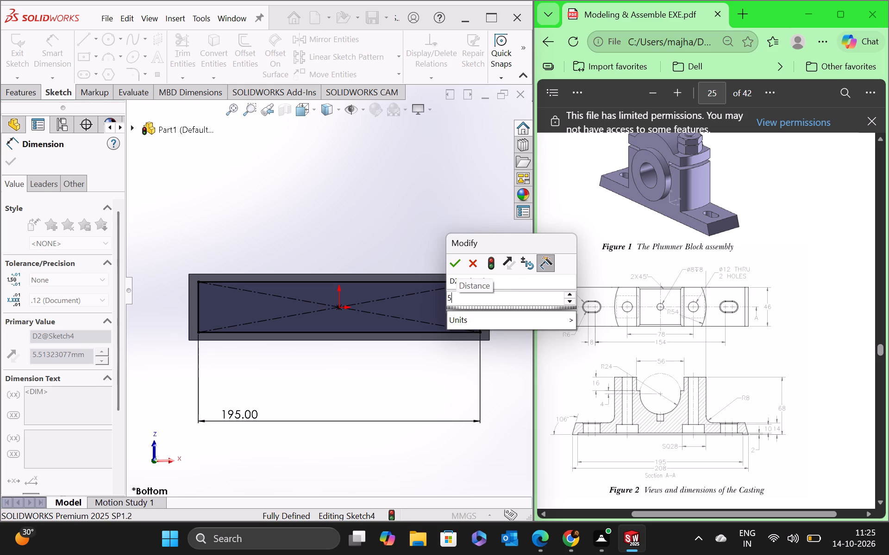
key("Return")
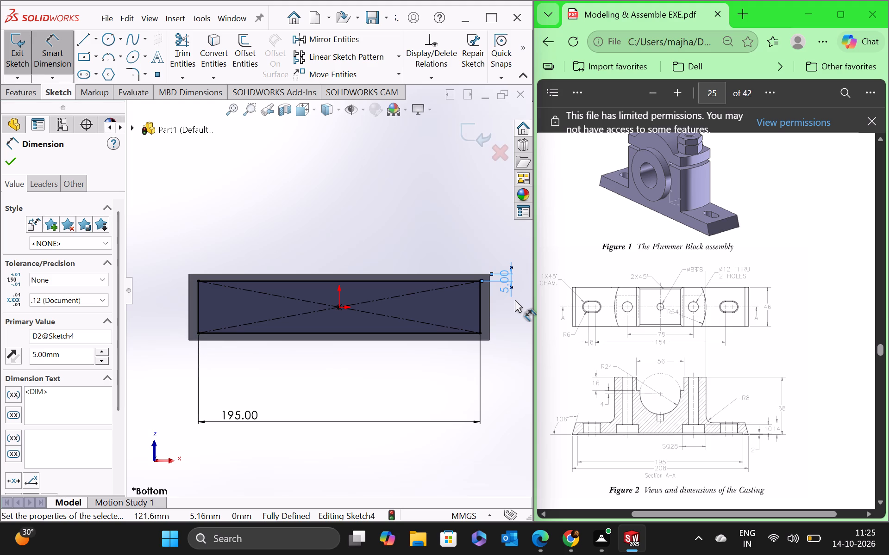
left_click(12, 159)
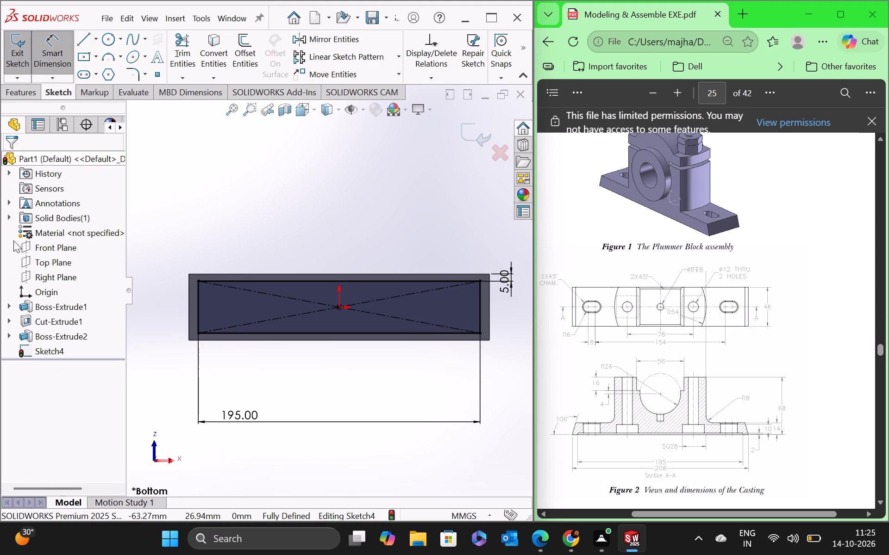
Cut-extrude the 195 mm rectangle into the base's bottom face as a blind cut 2 mm deep.
scroll(202, 313, "up", 1)
left_click(12, 88)
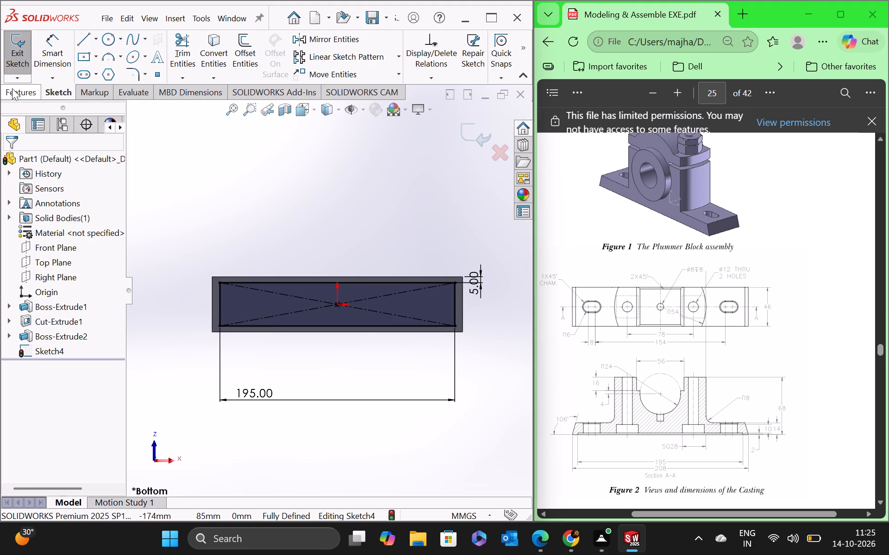
left_click(192, 52)
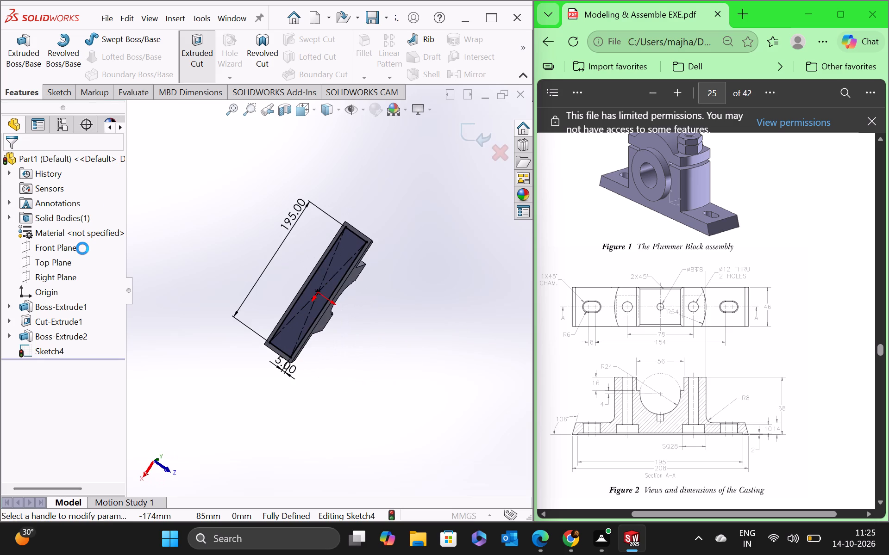
left_click(79, 231)
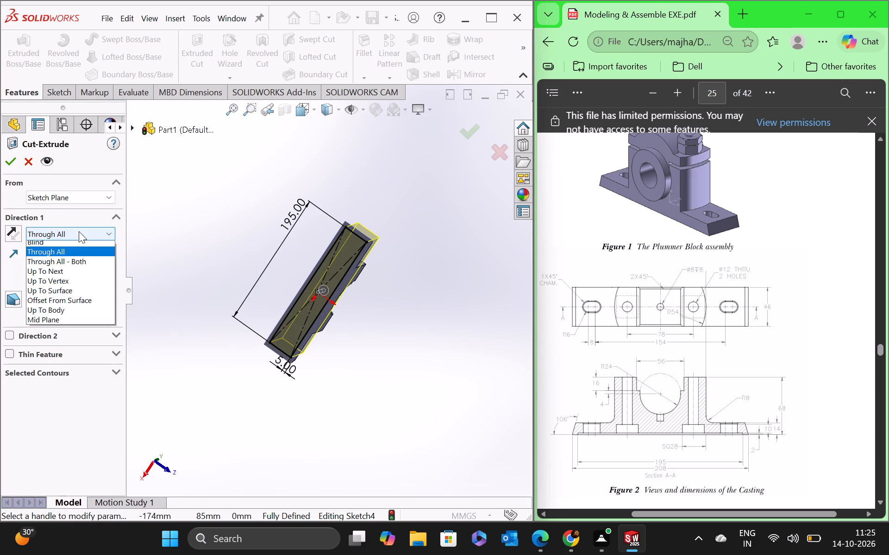
left_click(78, 249)
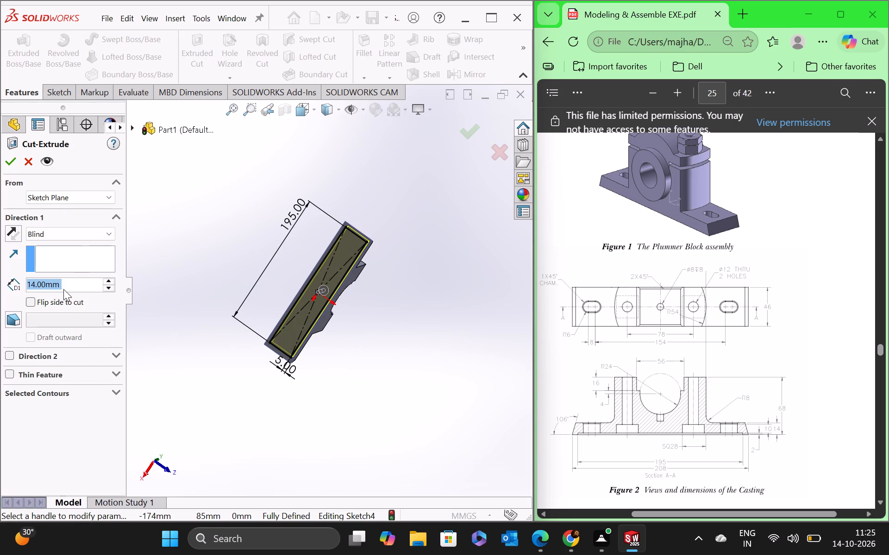
double_click(66, 283)
key("2")
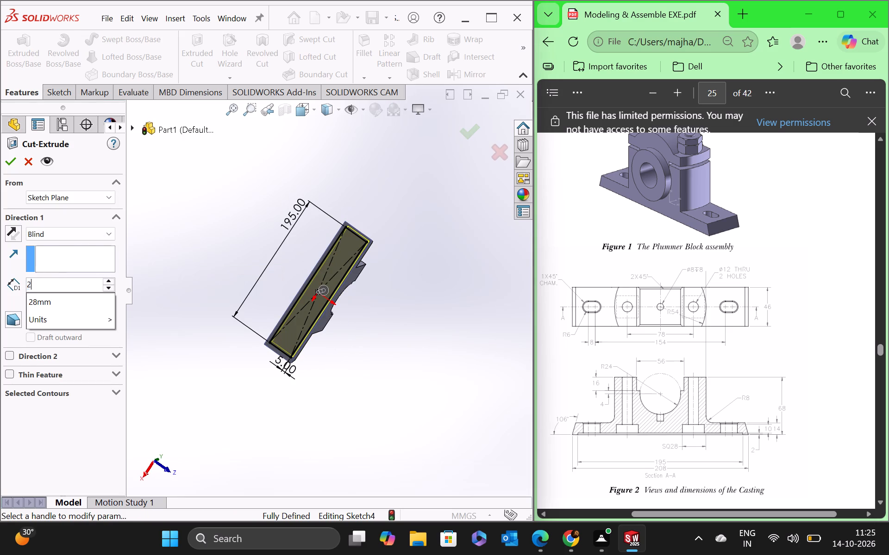
key("Return")
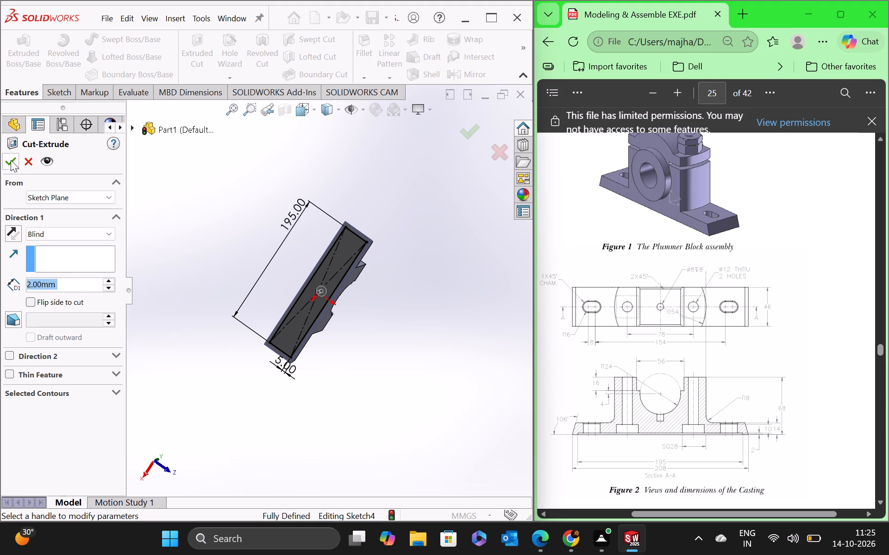
left_click(11, 160)
Examine the shallow rectangular recess on the underside of the base from several angles.
scroll(324, 289, "up", 1)
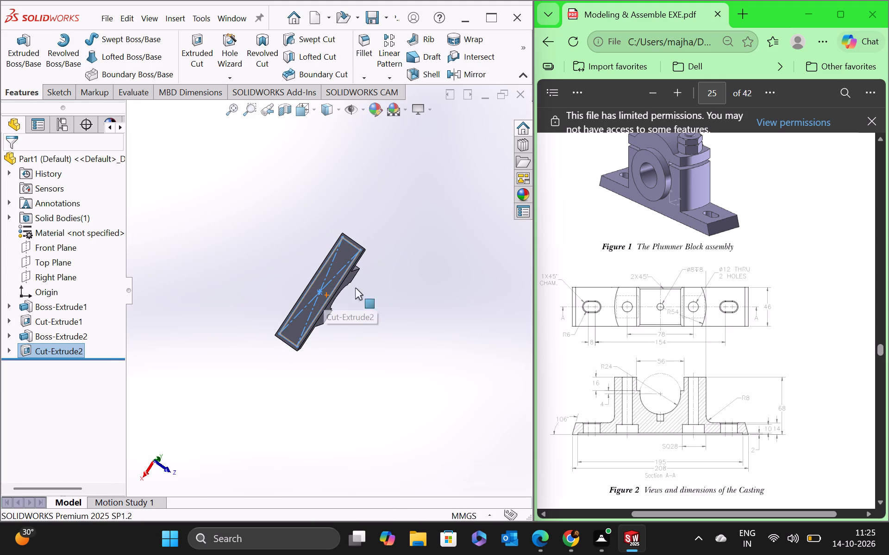
middle_click_drag(366, 281, 388, 296)
scroll(346, 256, "down", 6)
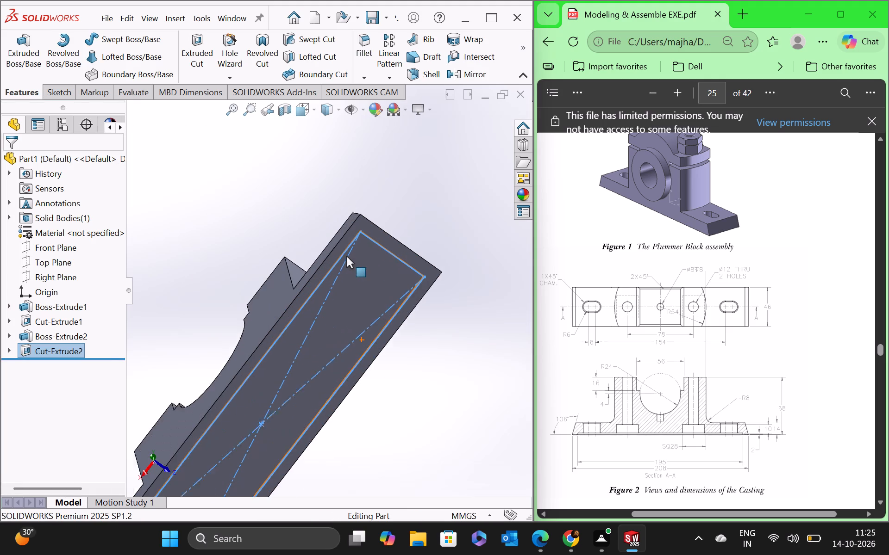
scroll(346, 256, "down", 2)
left_click(442, 192)
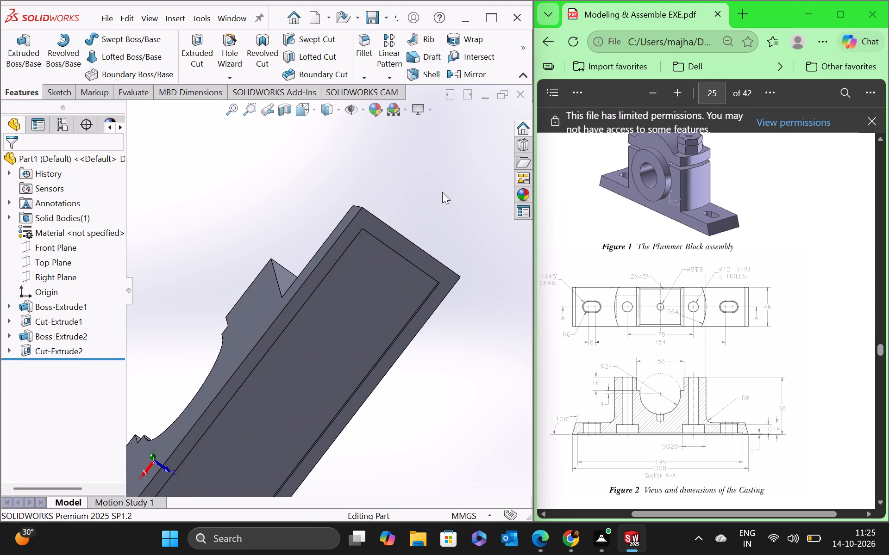
middle_click_drag(442, 210, 452, 173)
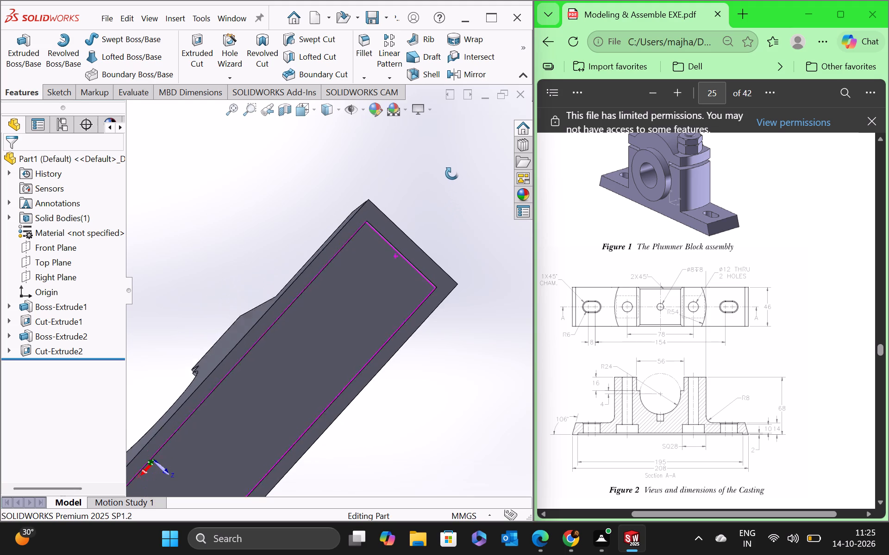
middle_click_drag(452, 173, 447, 168)
scroll(275, 330, "up", 4)
middle_click_drag(344, 428, 344, 428)
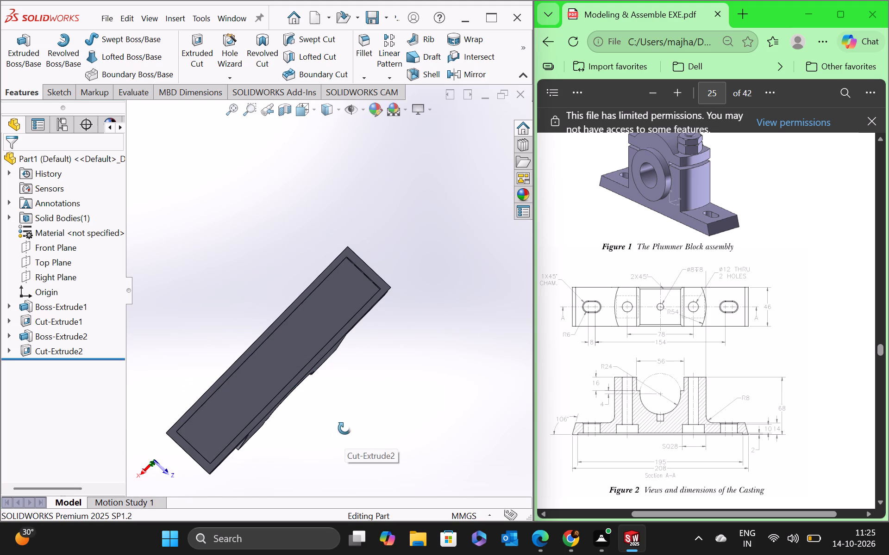
middle_click_drag(344, 428, 375, 461)
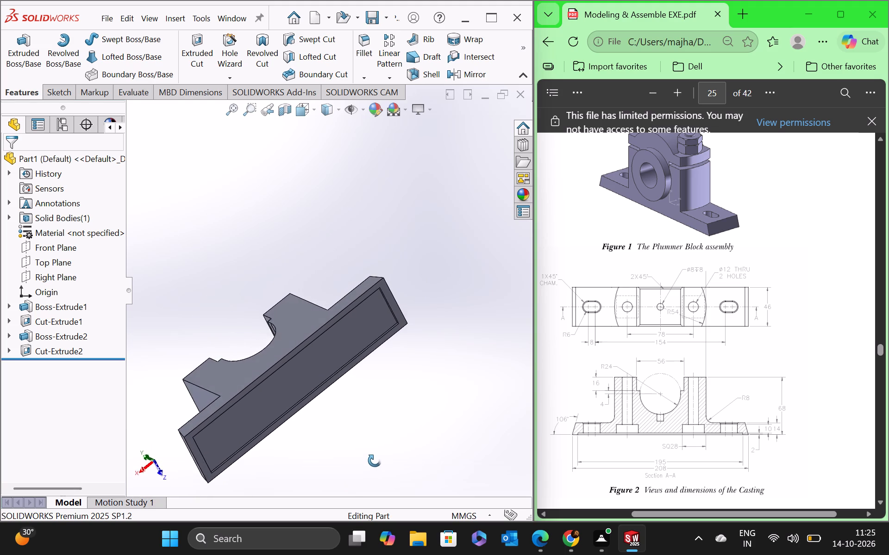
middle_click_drag(375, 461, 350, 450)
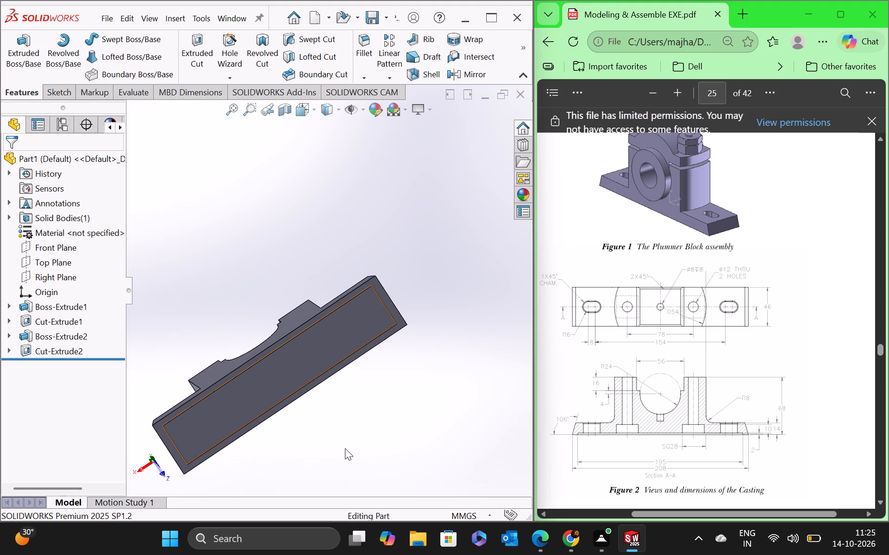
Start a sketch on the recess floor and draw a center rectangle about 26 by 22 mm, centered about 28 mm along +X from the origin.
right_click(299, 358)
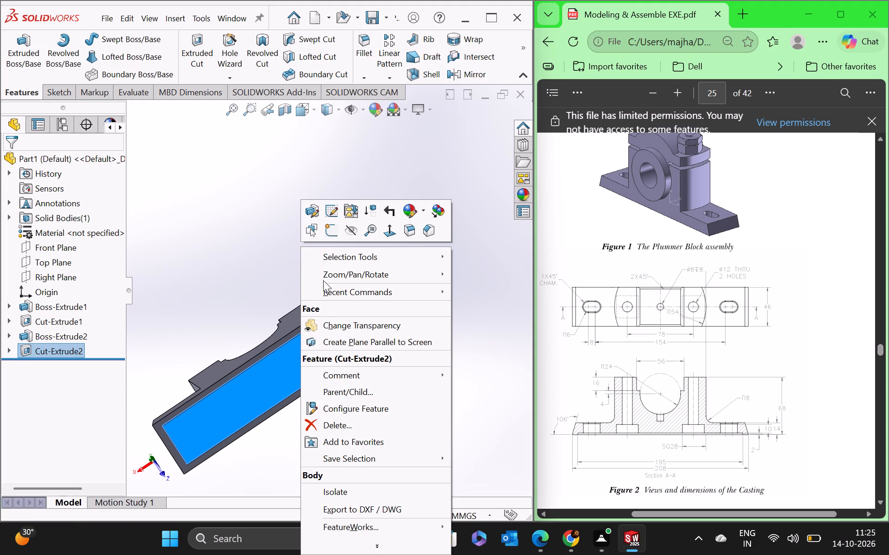
left_click(335, 231)
scroll(362, 313, "up", 4)
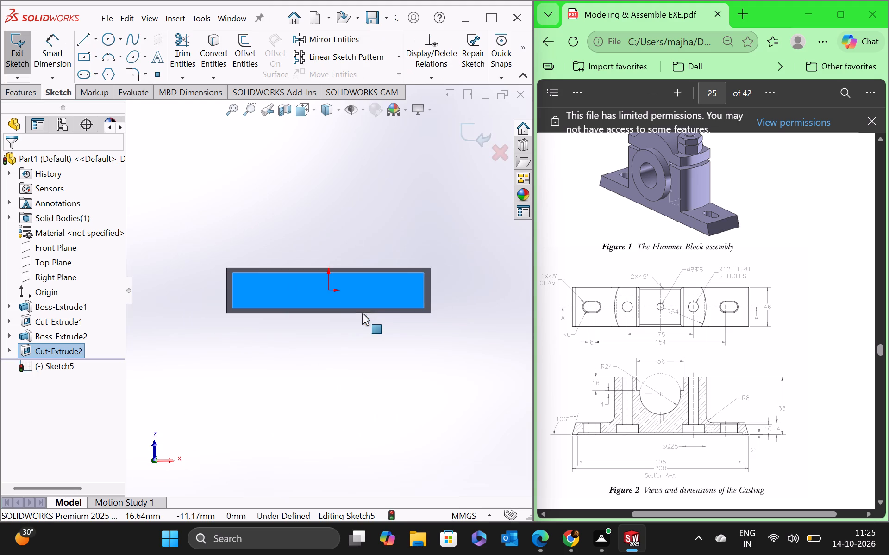
left_click(344, 327)
scroll(345, 268, "down", 4)
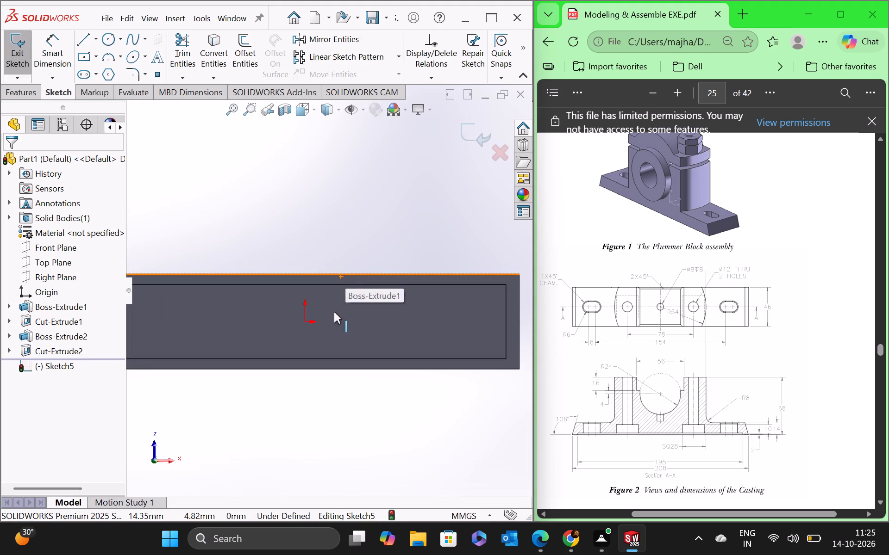
scroll(334, 312, "up", 2)
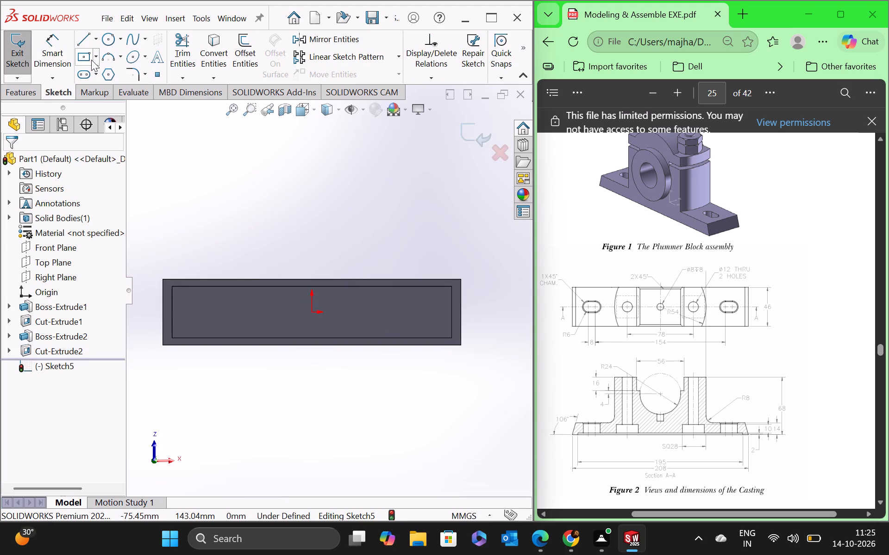
left_click(84, 59)
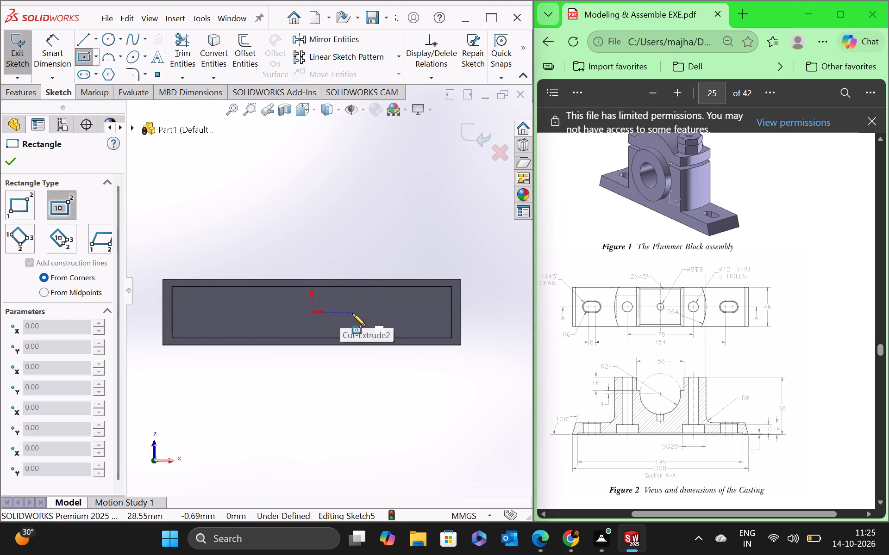
left_click(351, 313)
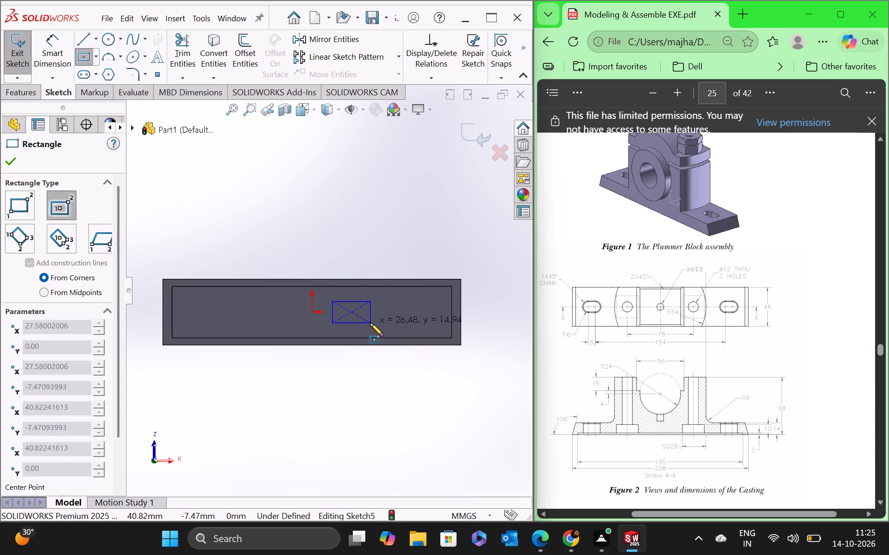
left_click(370, 328)
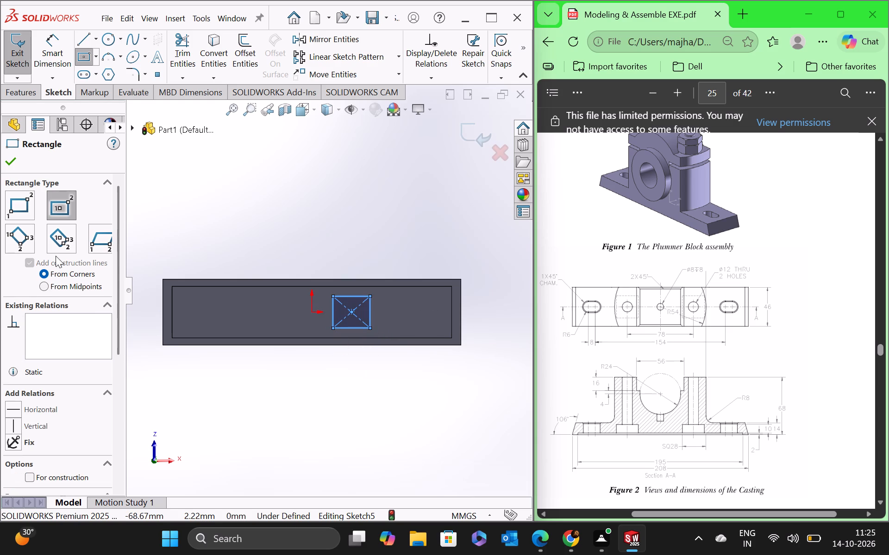
left_click(8, 157)
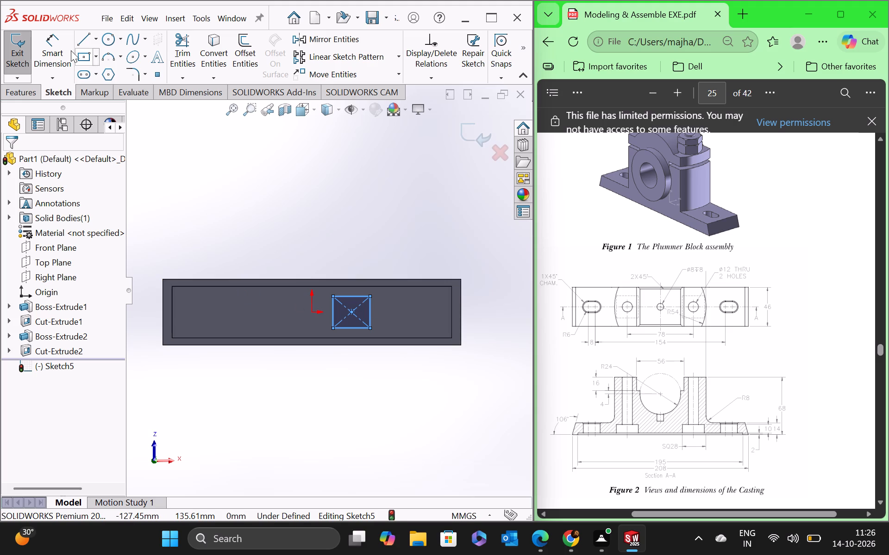
Dimension the horizontal distance from the origin to the small rectangle's center point and set it to 39 mm.
left_click(50, 54)
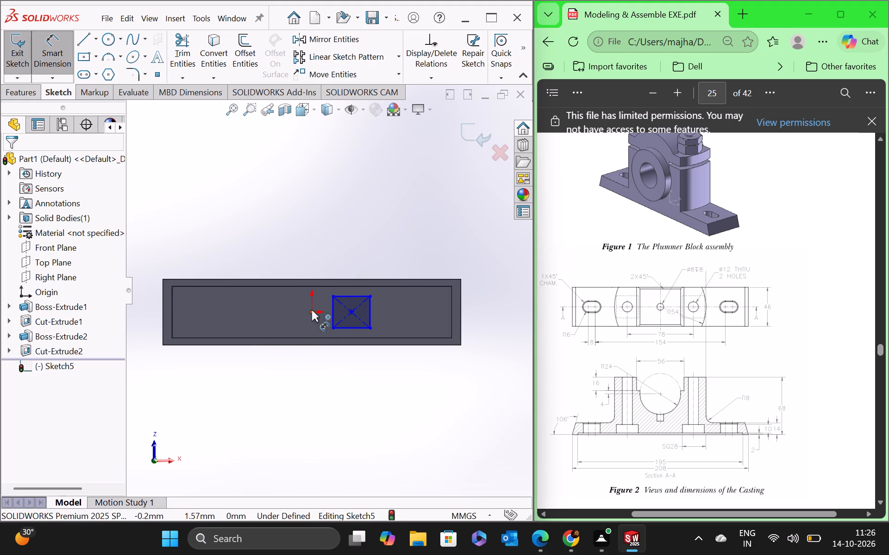
left_click(312, 310)
left_click(352, 310)
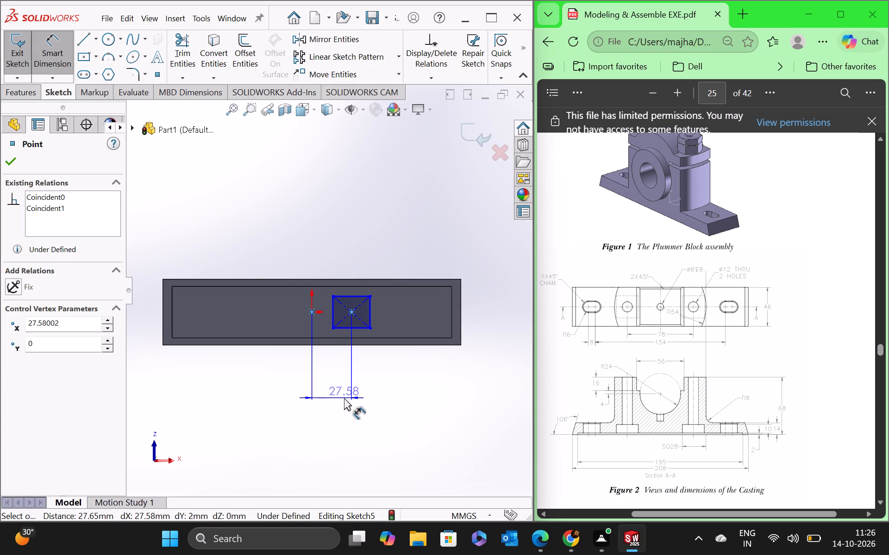
left_click(344, 398)
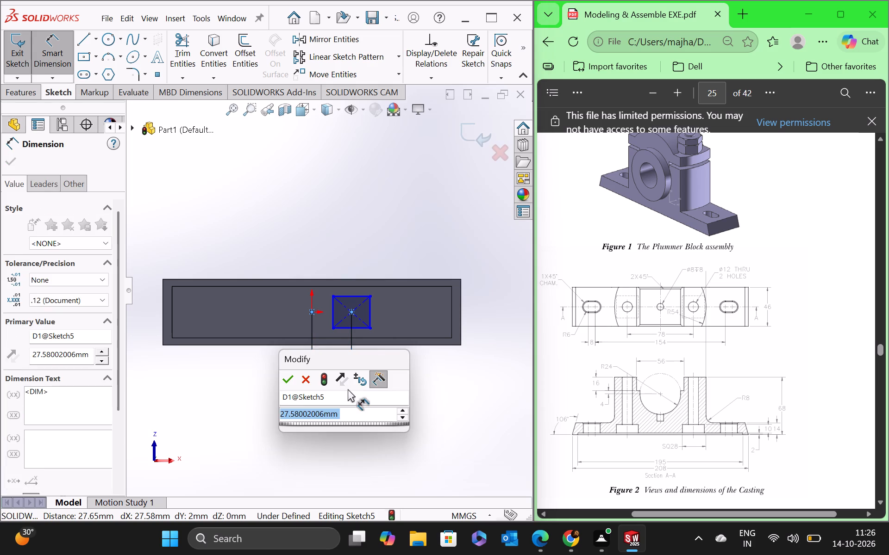
type("39")
key("Return")
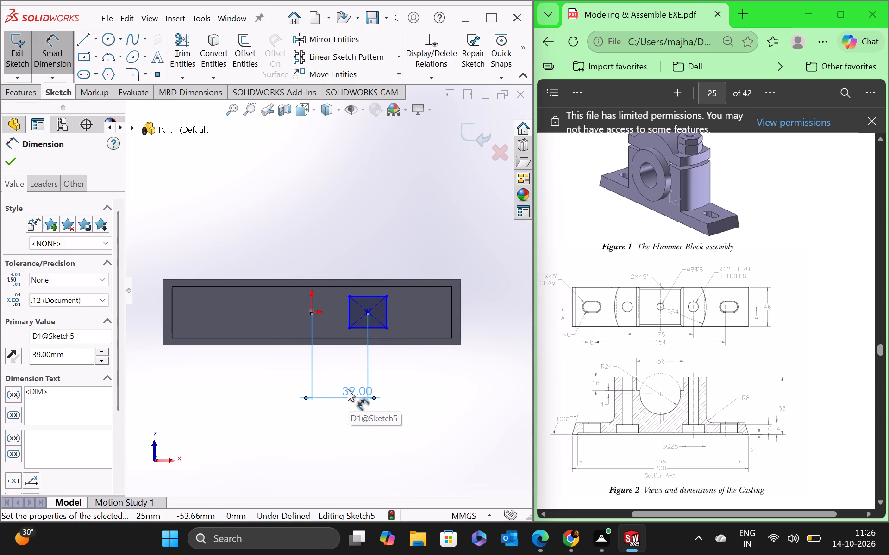
left_click(5, 158)
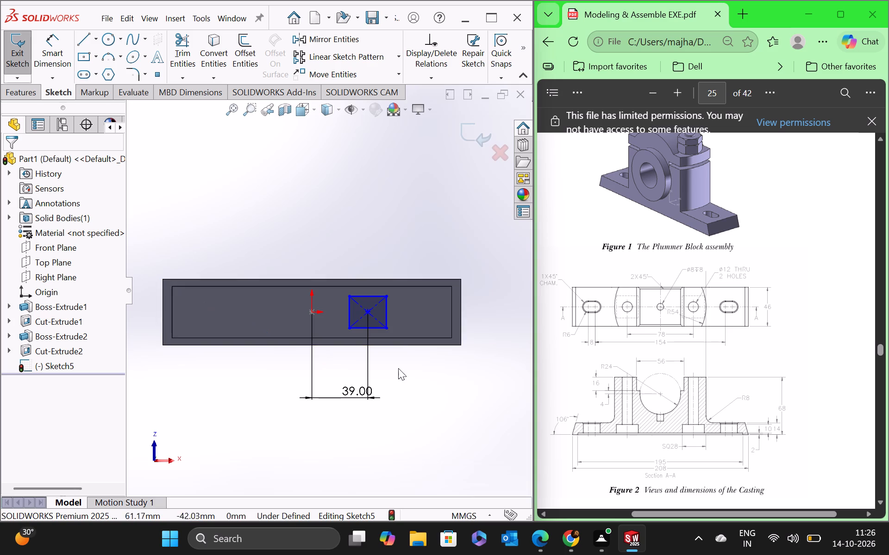
Dimension the small rectangle's horizontal and vertical sides, setting both to 28 mm.
left_click(65, 56)
left_click(364, 329)
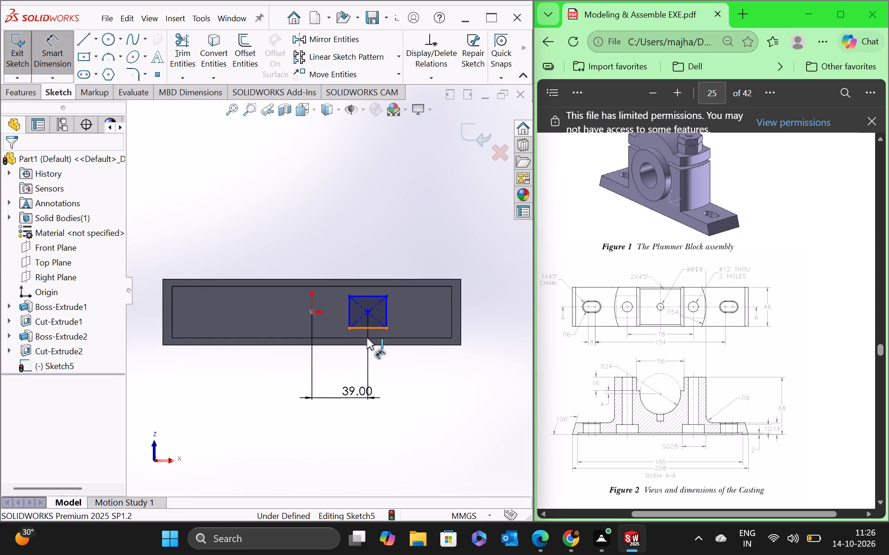
left_click(361, 365)
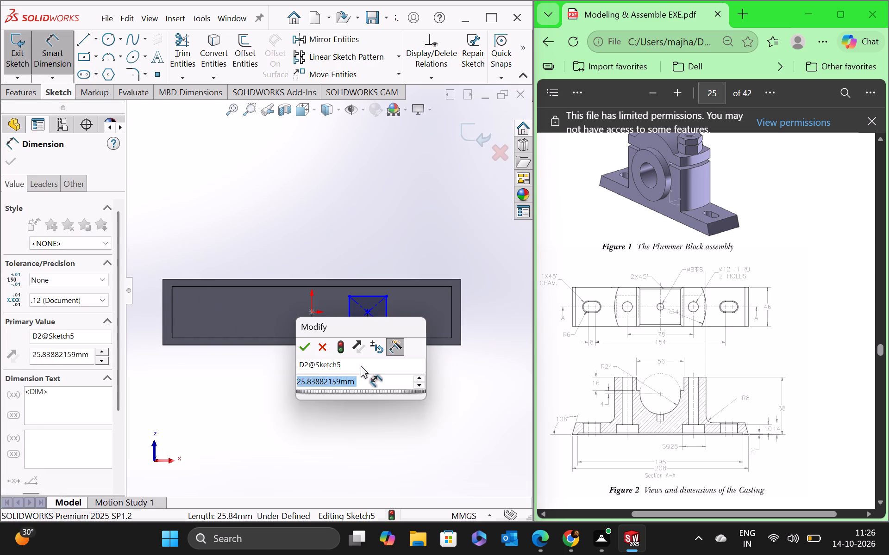
type("28")
key("Return")
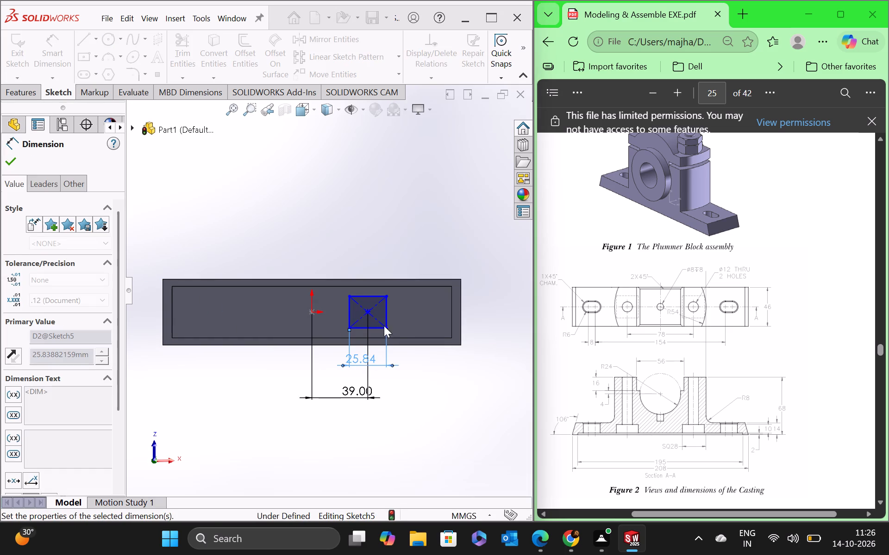
left_click(386, 315)
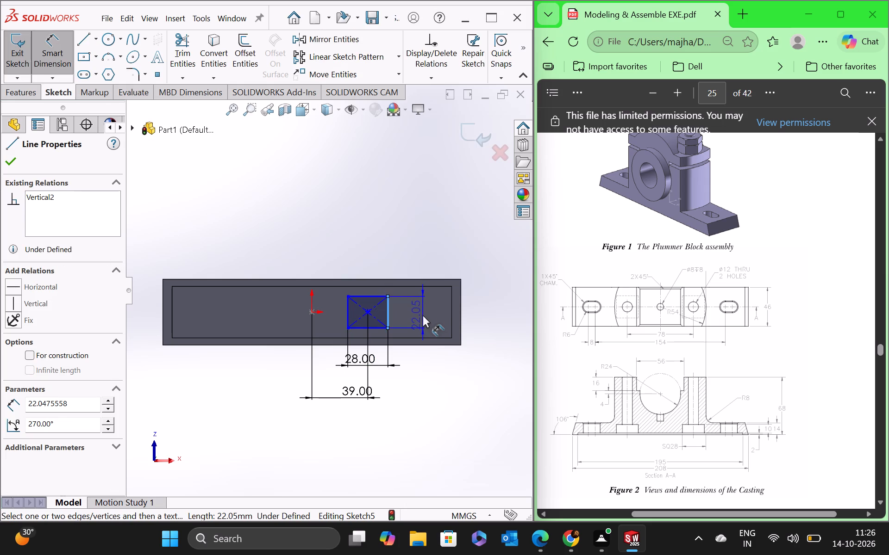
left_click(422, 316)
type("28")
key("Return")
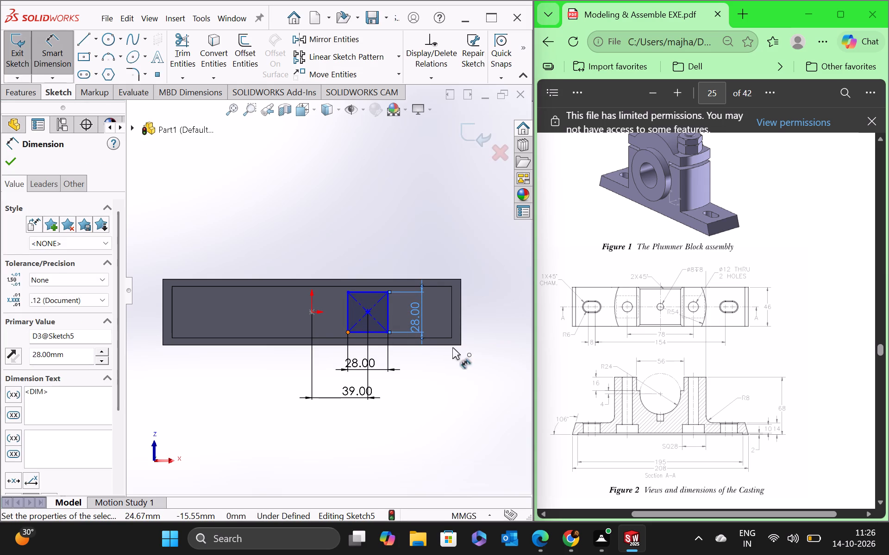
left_click(461, 377)
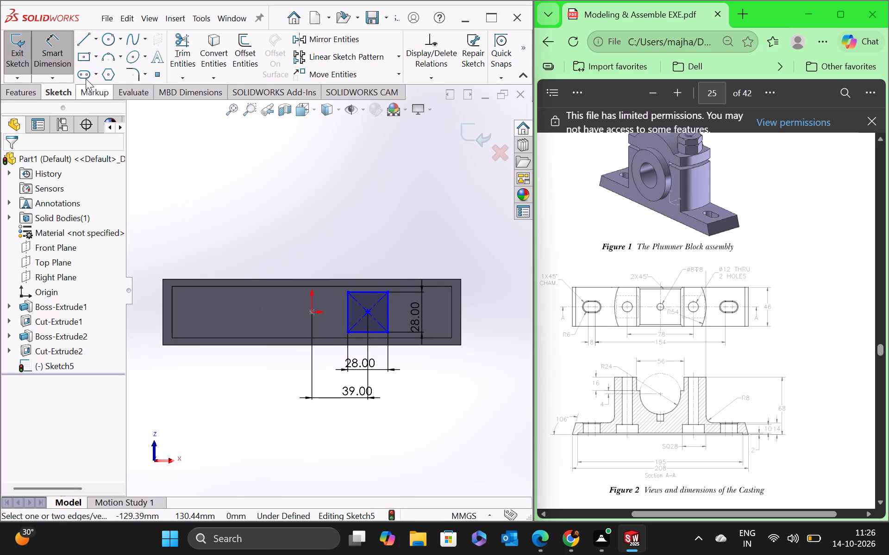
left_click(57, 60)
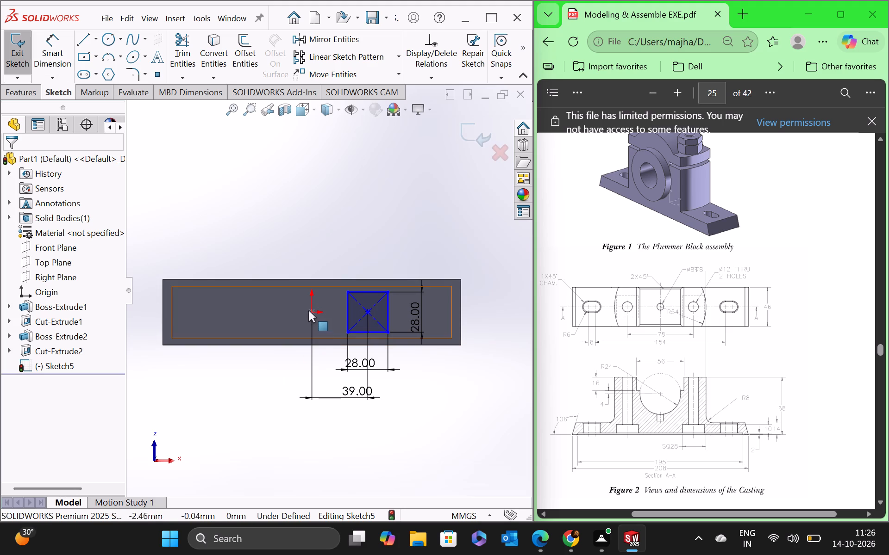
Add a Horizontal relation between the origin and the center point of the 28 mm square.
left_click(312, 312, "ctrl")
left_click(368, 311, "ctrl")
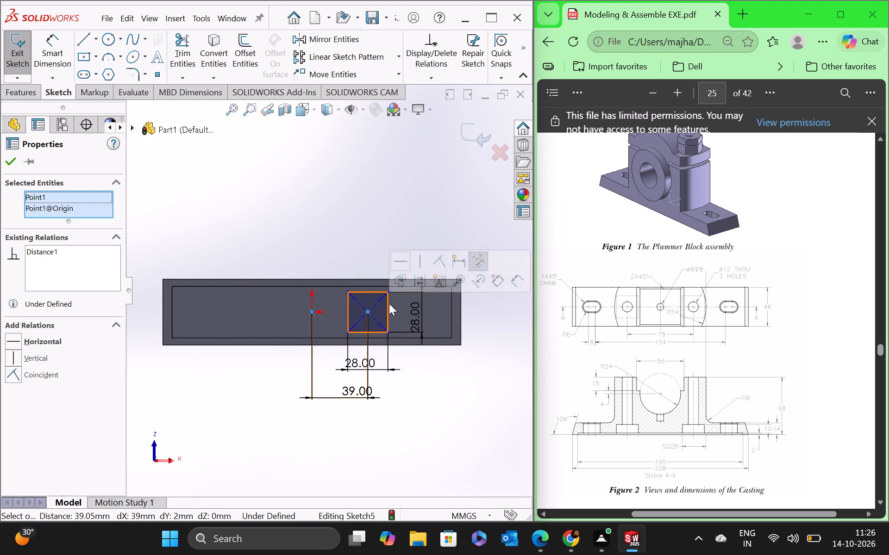
left_click(403, 262)
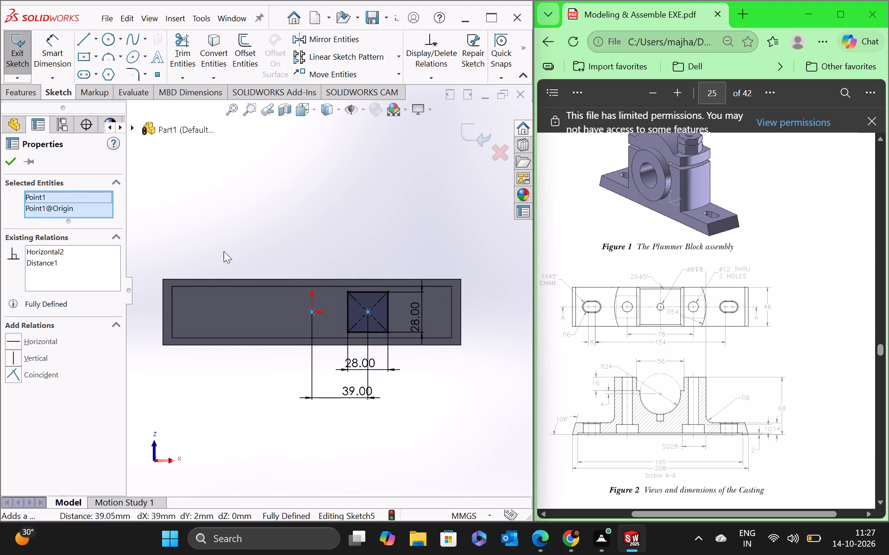
Mirror the four sides of the 28 mm square about the Right Plane, keeping the original.
left_click(8, 164)
scroll(330, 331, "down", 2)
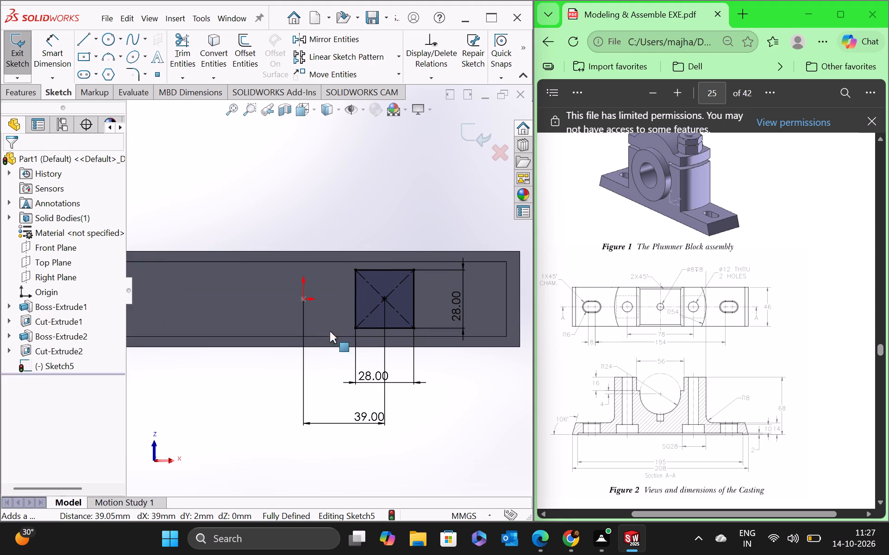
left_click(317, 42)
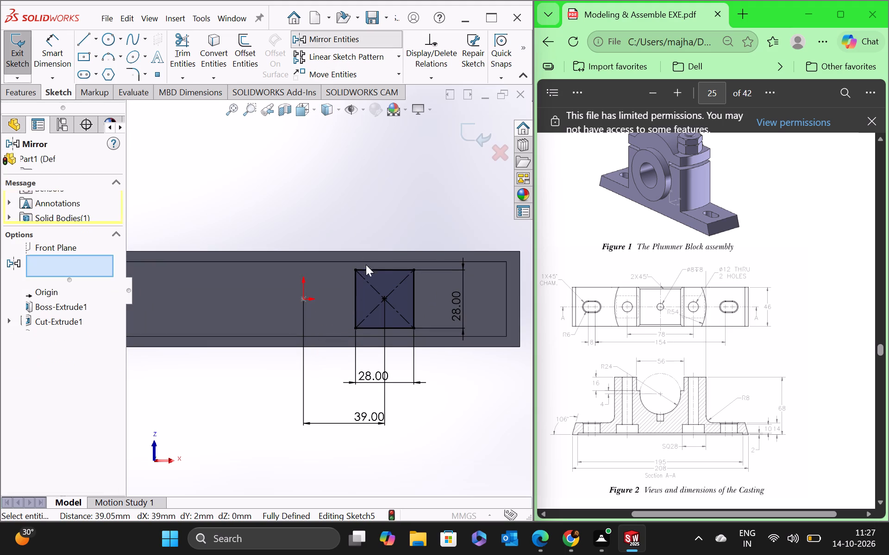
left_click(366, 285)
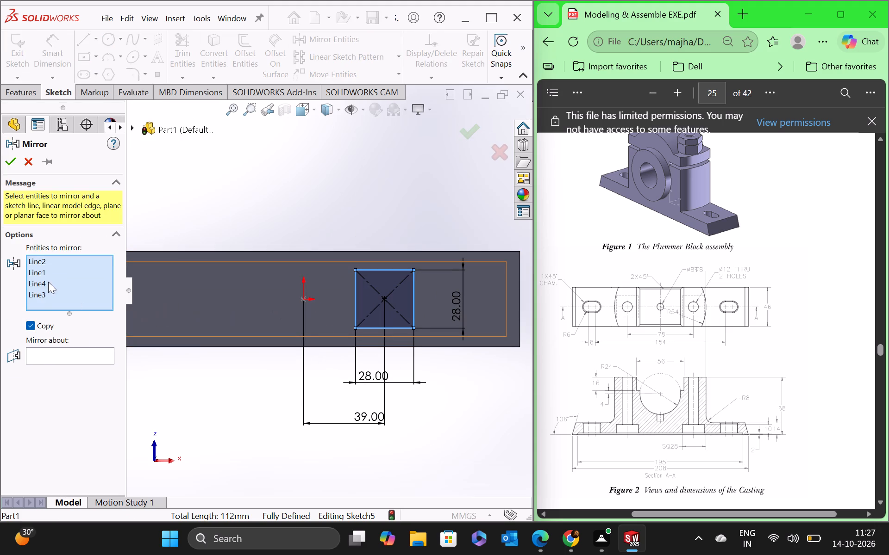
left_click(43, 362)
left_click(50, 352)
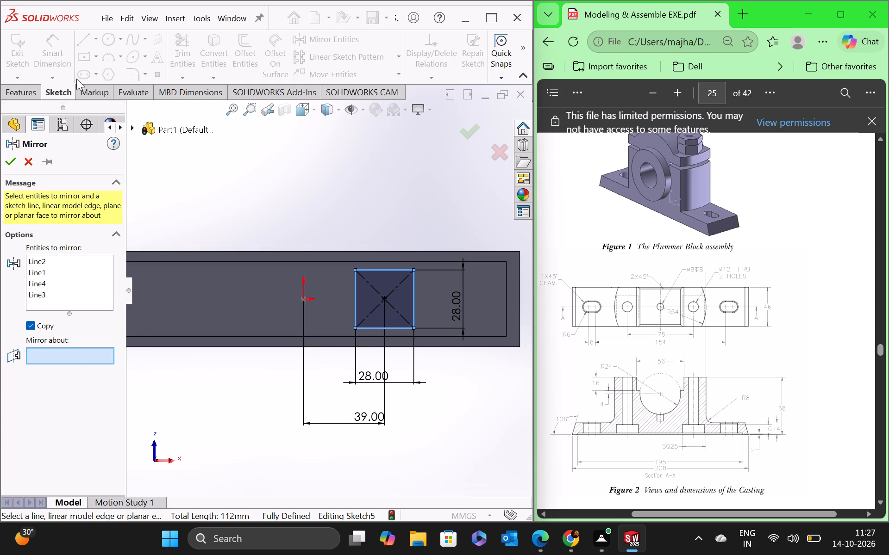
left_click(130, 129)
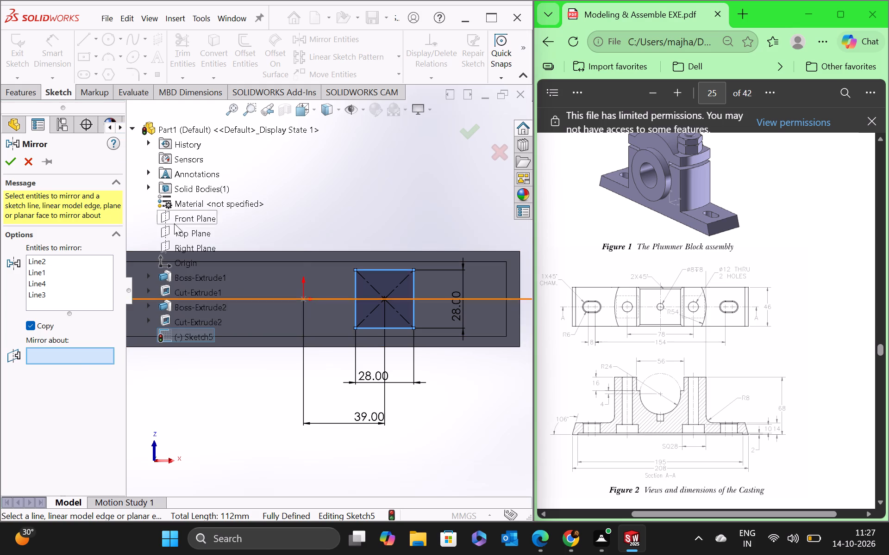
left_click(184, 246)
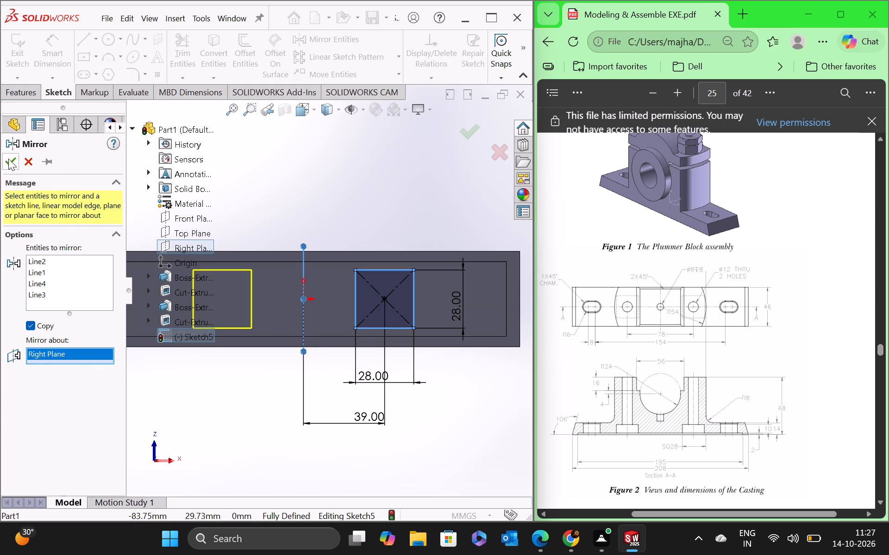
left_click(8, 159)
scroll(256, 403, "up", 2)
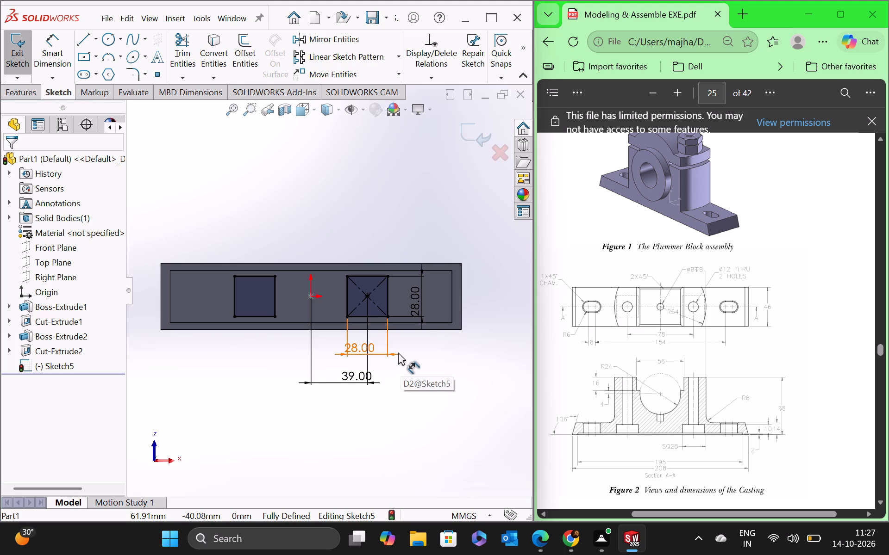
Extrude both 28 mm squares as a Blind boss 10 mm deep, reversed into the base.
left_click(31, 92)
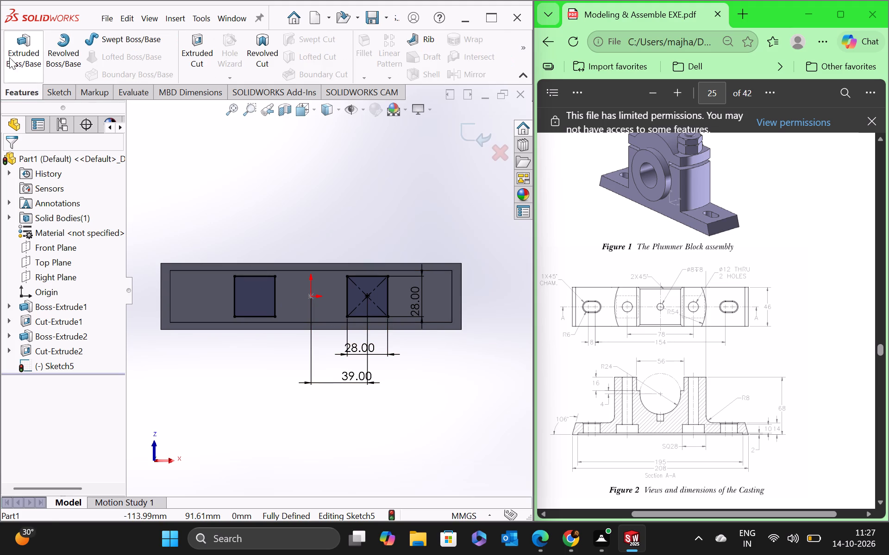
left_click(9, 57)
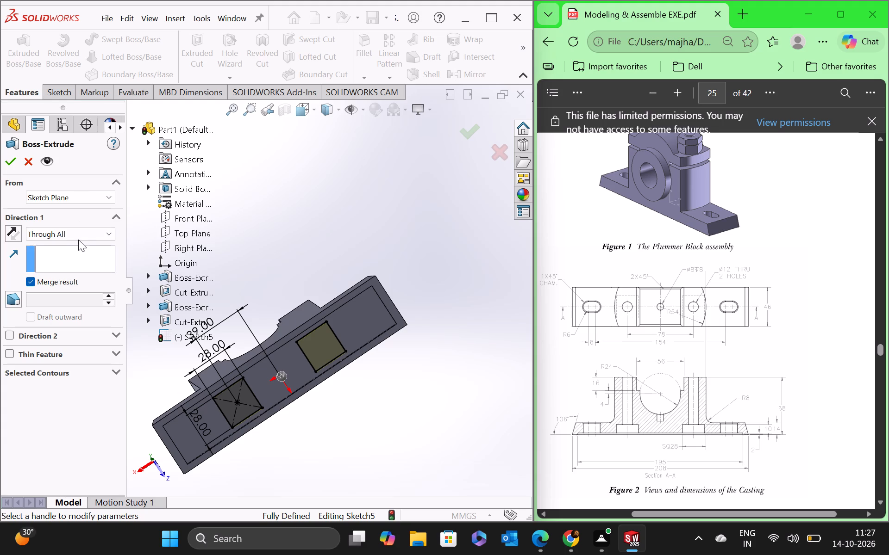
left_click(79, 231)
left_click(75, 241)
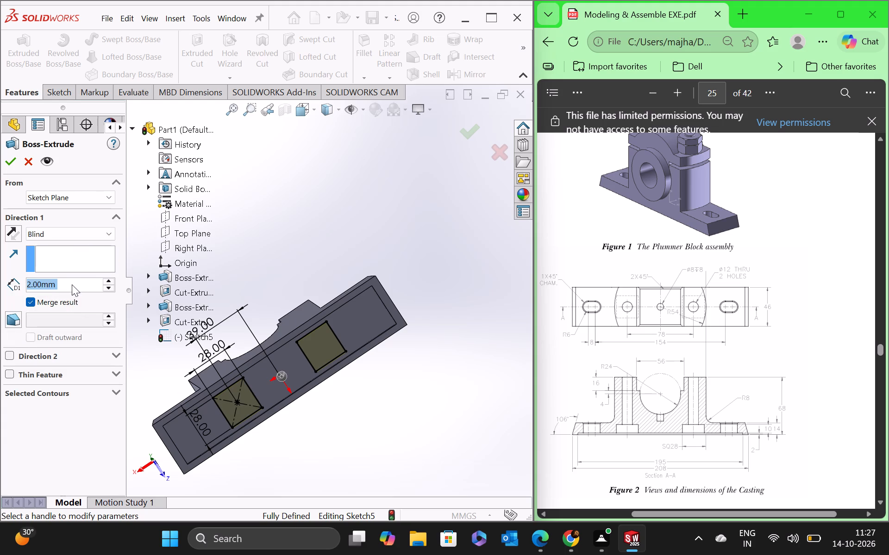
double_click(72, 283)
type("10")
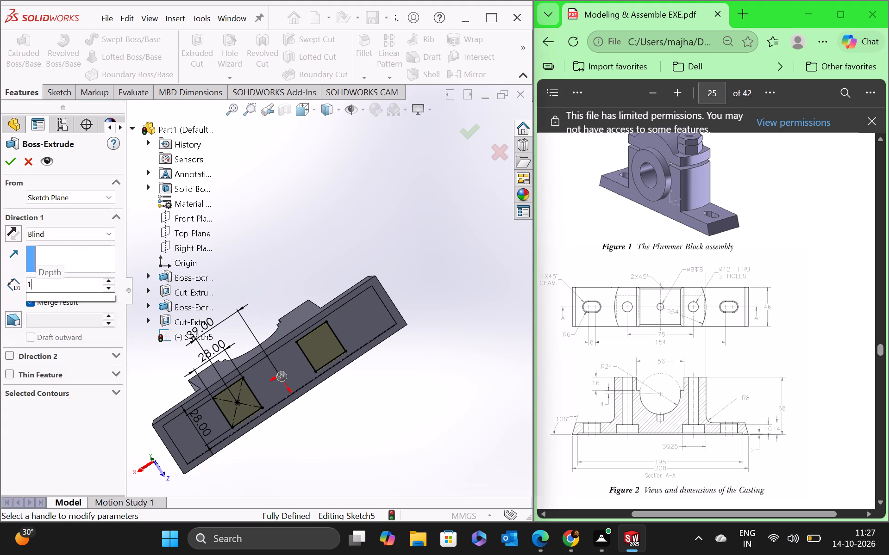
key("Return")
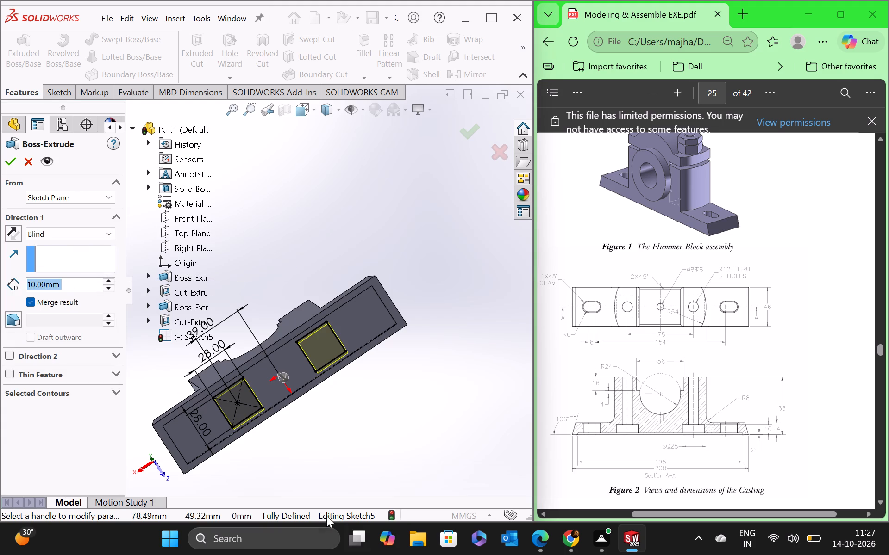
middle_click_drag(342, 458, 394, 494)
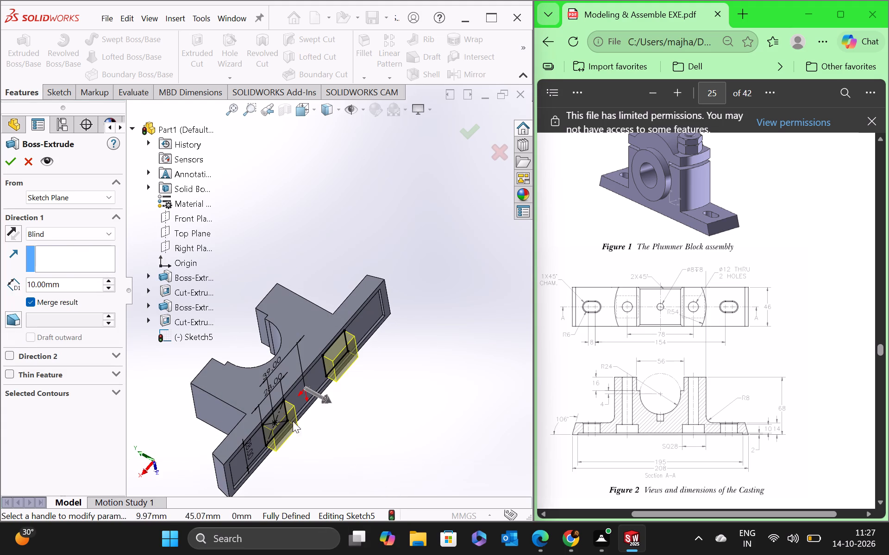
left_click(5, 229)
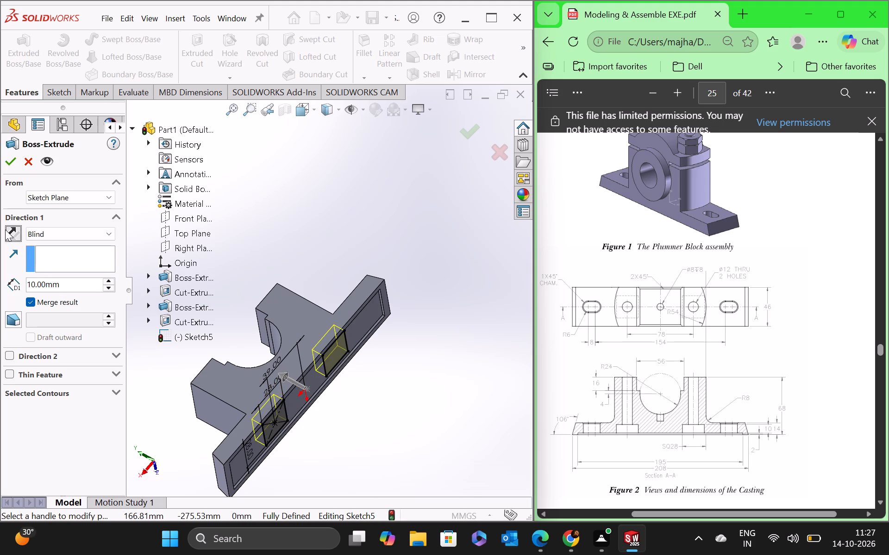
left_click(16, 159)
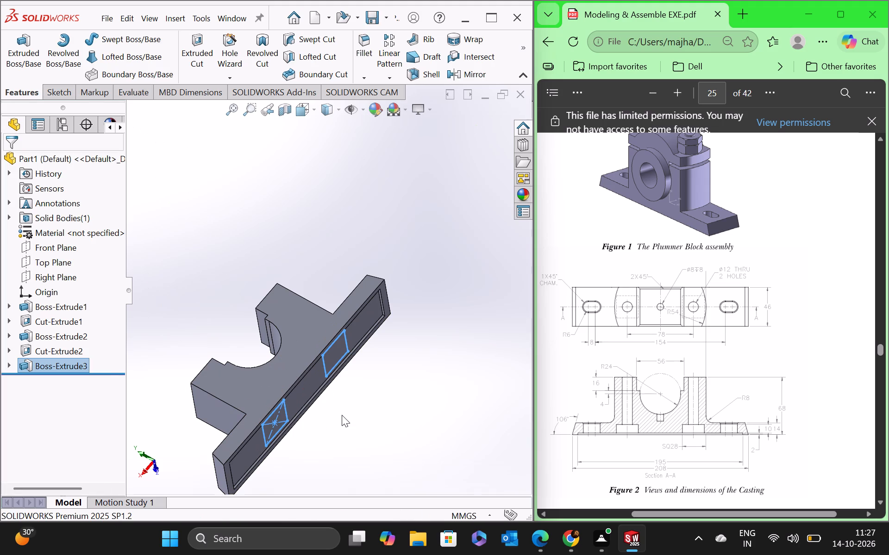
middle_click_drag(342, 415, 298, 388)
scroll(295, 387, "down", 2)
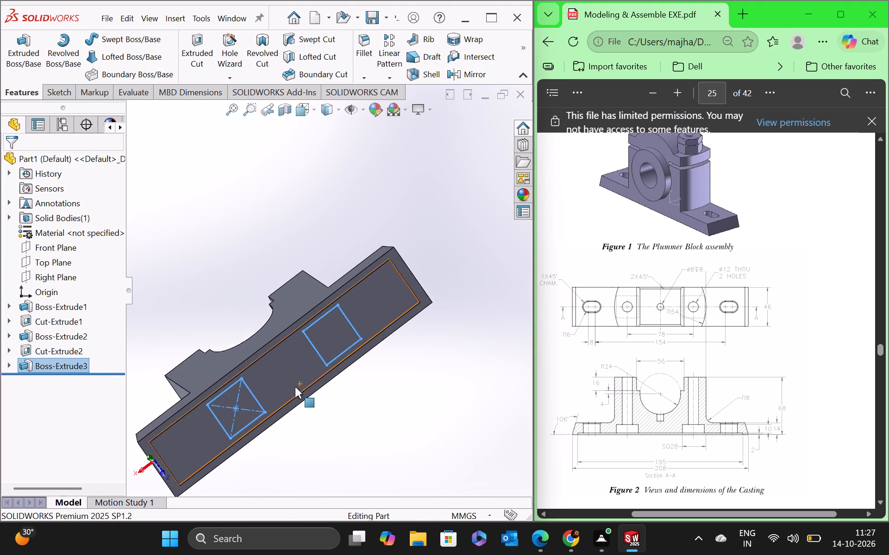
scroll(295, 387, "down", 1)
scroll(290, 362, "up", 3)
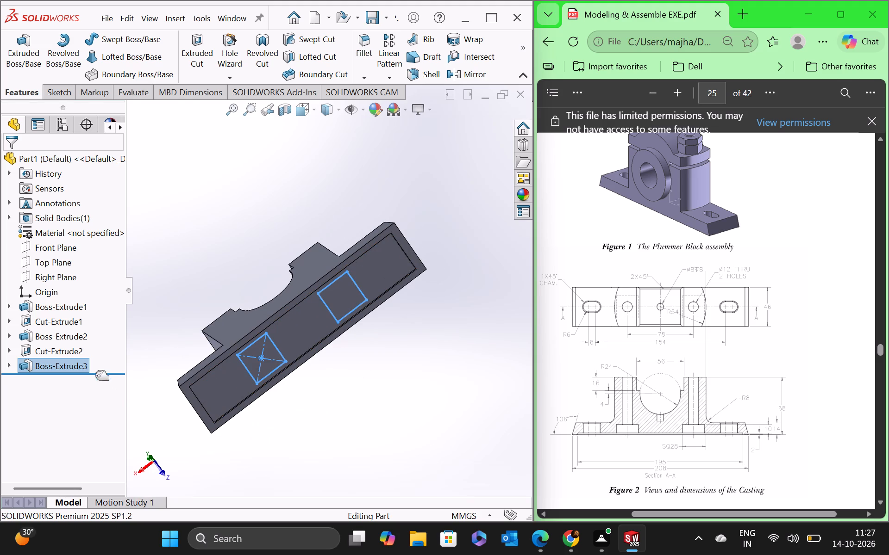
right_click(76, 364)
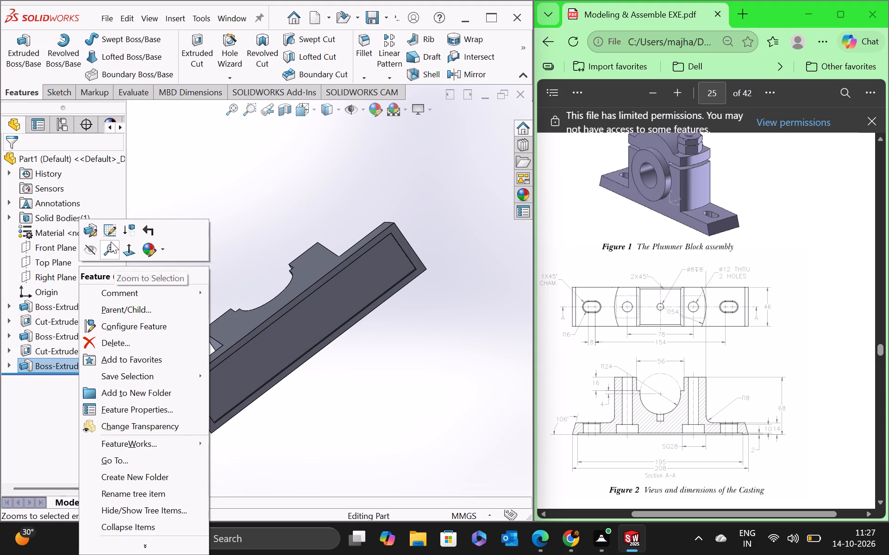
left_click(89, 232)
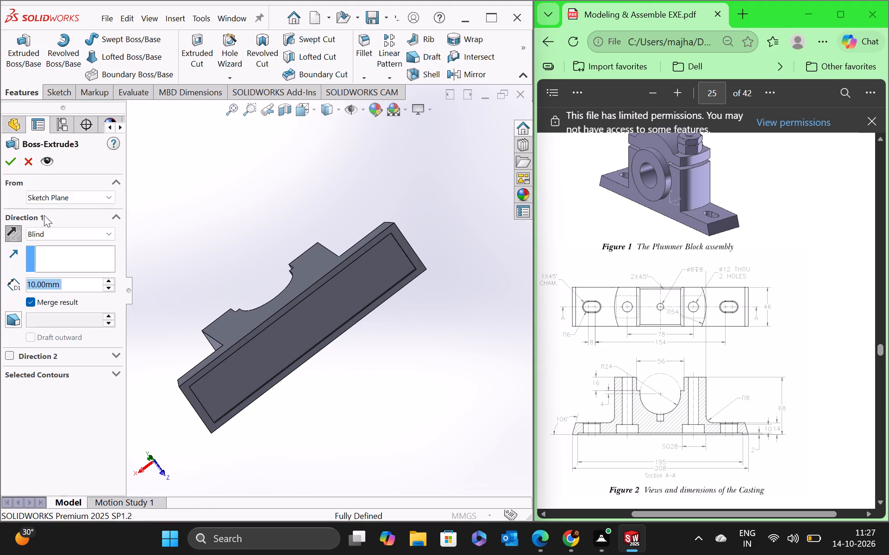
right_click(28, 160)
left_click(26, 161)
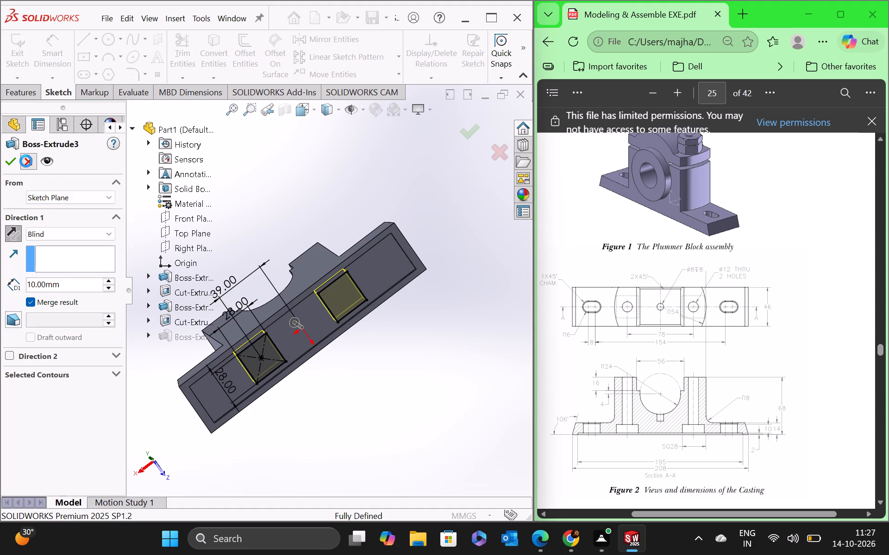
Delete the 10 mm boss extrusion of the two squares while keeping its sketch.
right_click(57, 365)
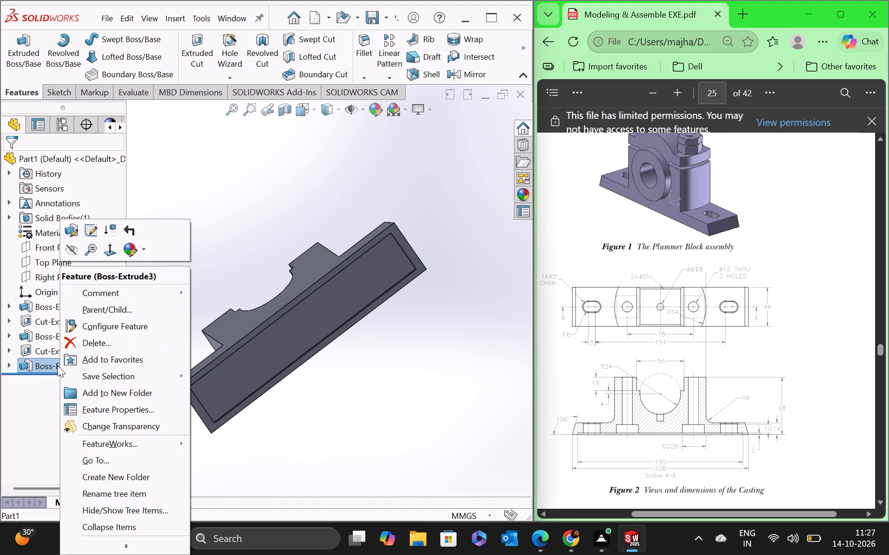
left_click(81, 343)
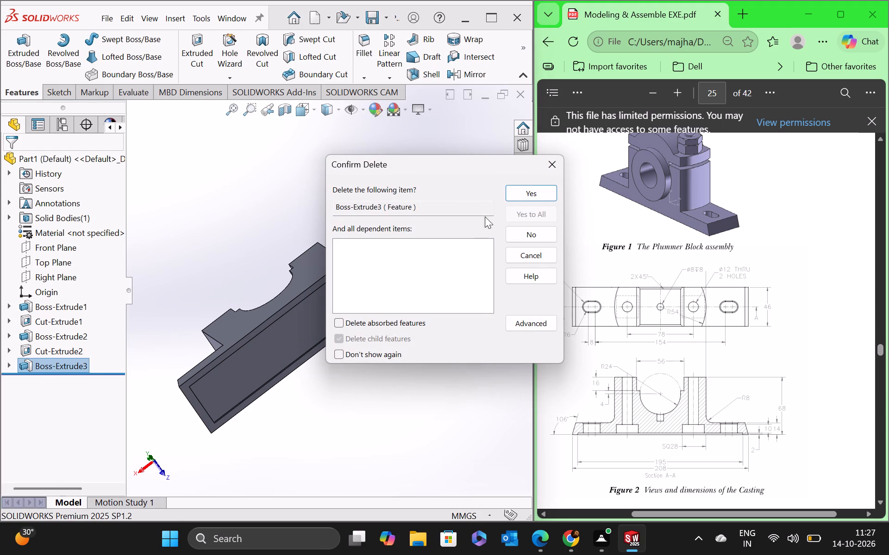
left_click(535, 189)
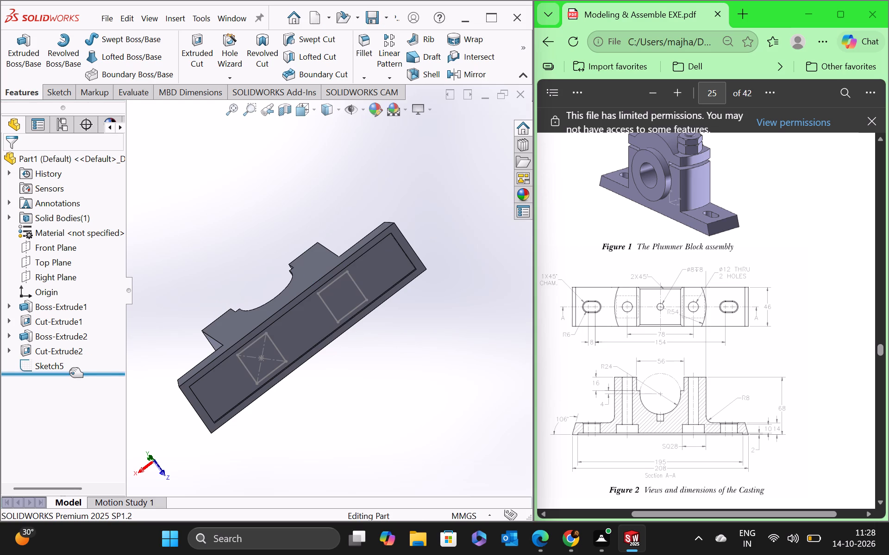
Cut-extrude the sketch with the two 28 mm squares Blind 10 mm into the base's underside.
left_click(193, 53)
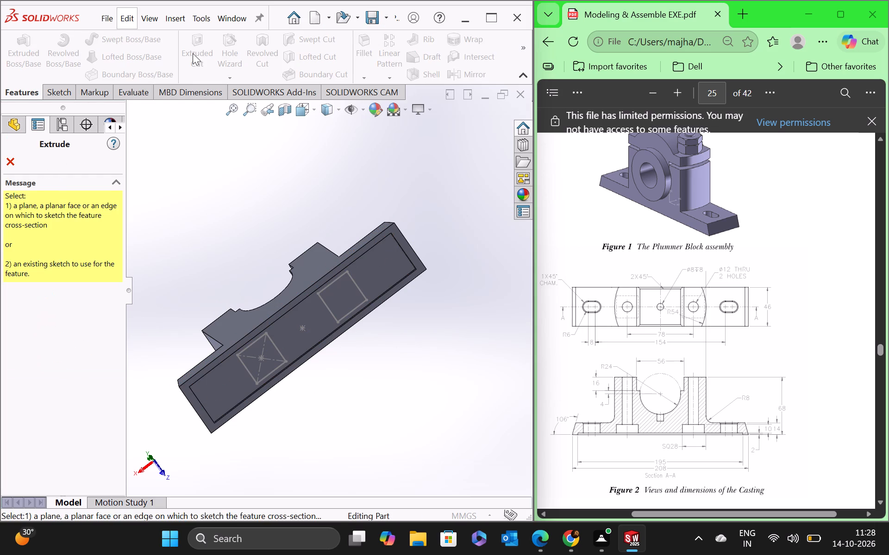
left_click(132, 124)
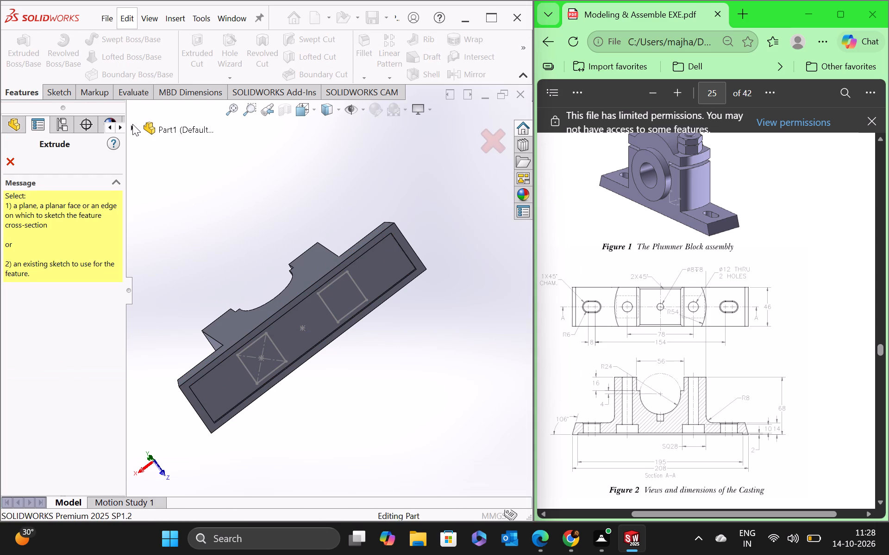
left_click(172, 334)
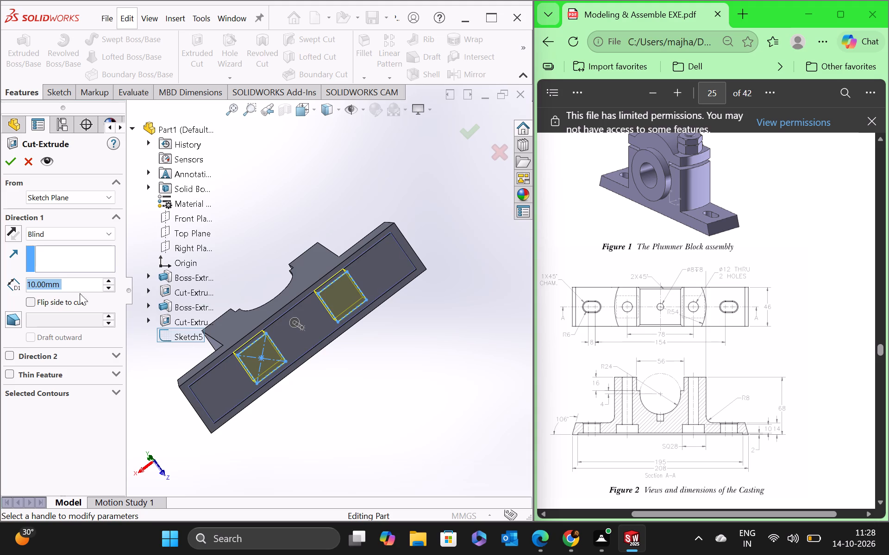
left_click(15, 231)
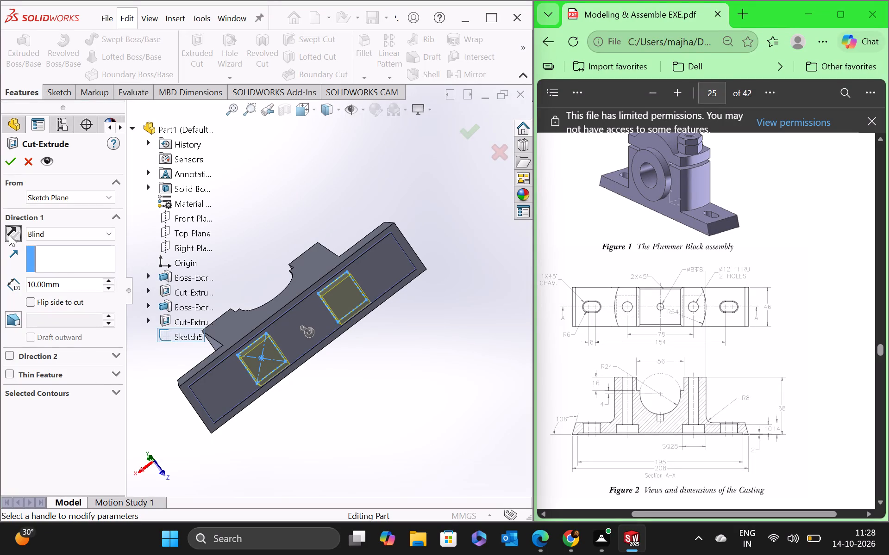
left_click(9, 234)
middle_click_drag(289, 443, 318, 462)
left_click(10, 166)
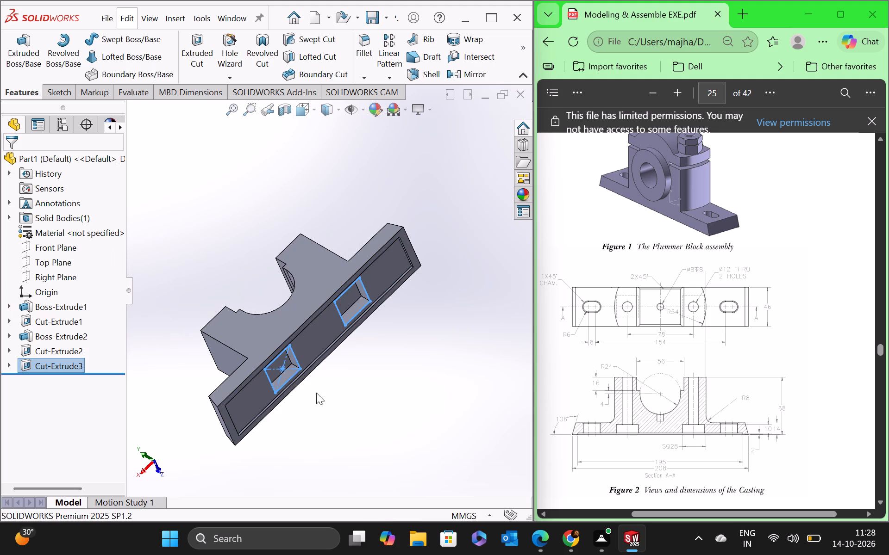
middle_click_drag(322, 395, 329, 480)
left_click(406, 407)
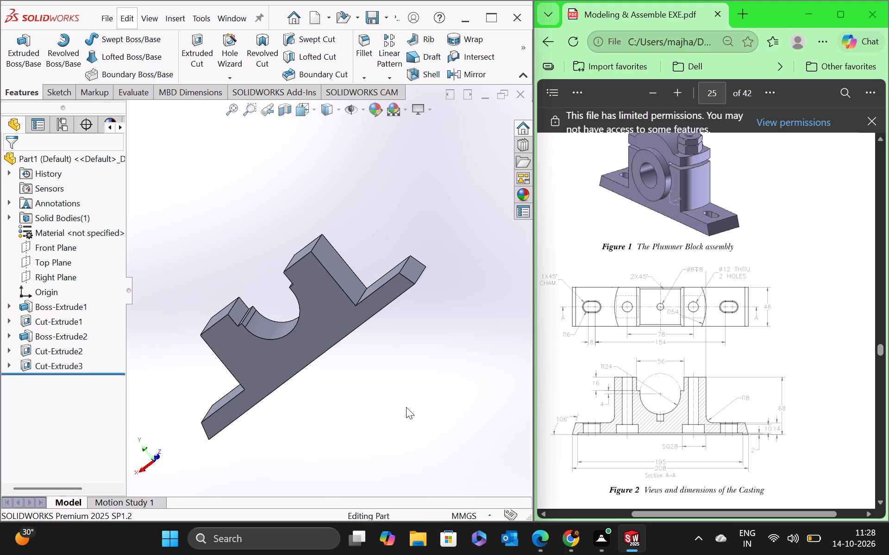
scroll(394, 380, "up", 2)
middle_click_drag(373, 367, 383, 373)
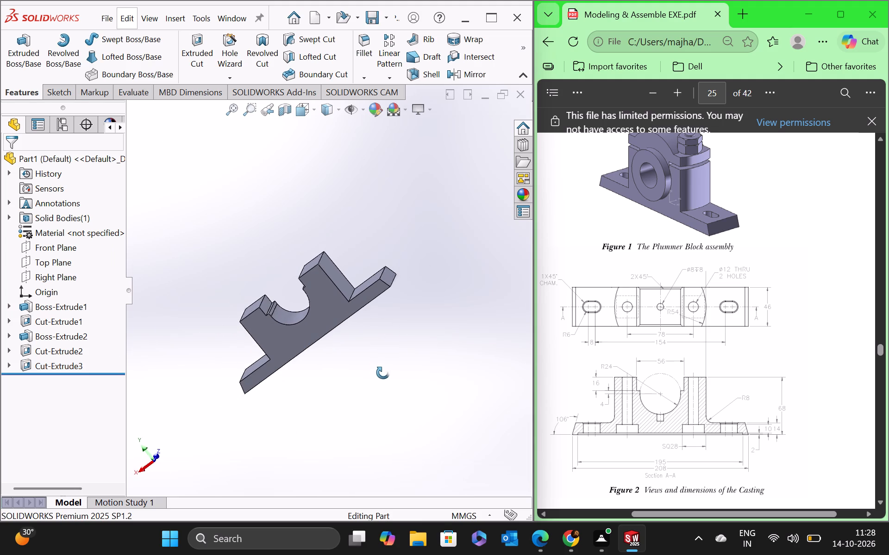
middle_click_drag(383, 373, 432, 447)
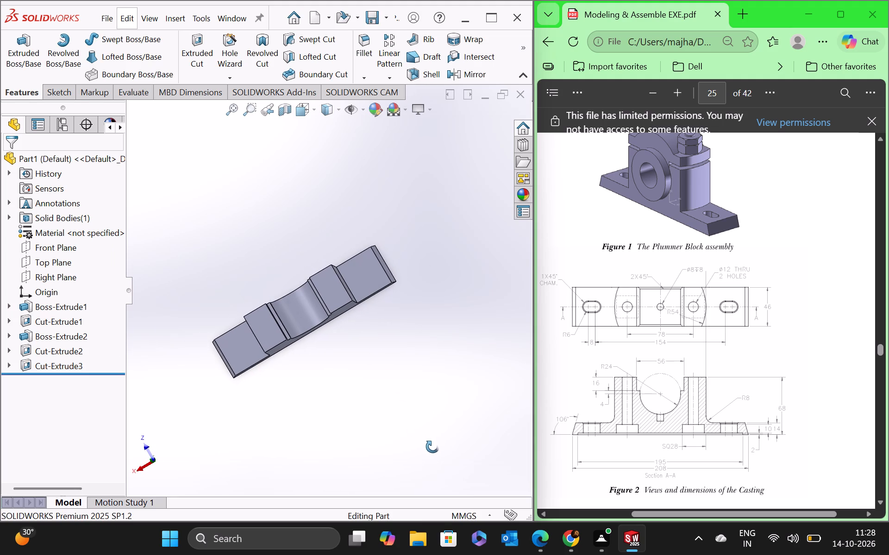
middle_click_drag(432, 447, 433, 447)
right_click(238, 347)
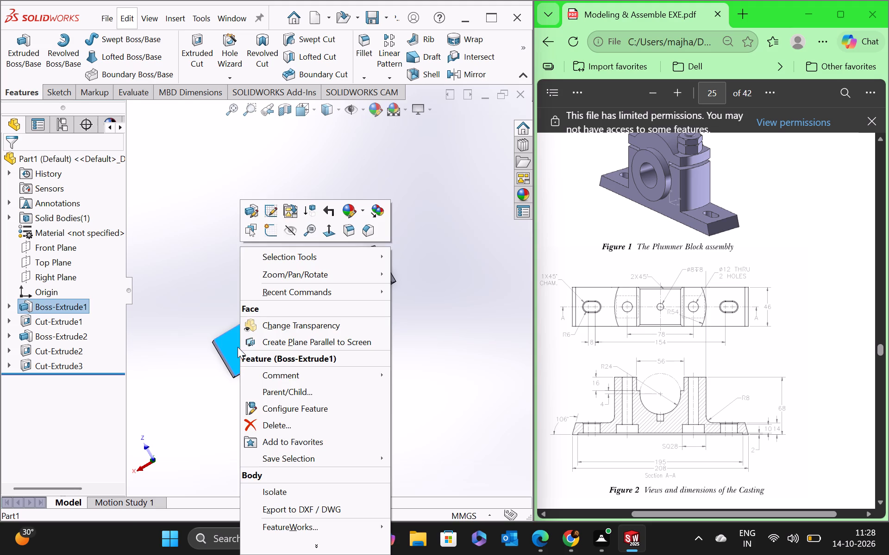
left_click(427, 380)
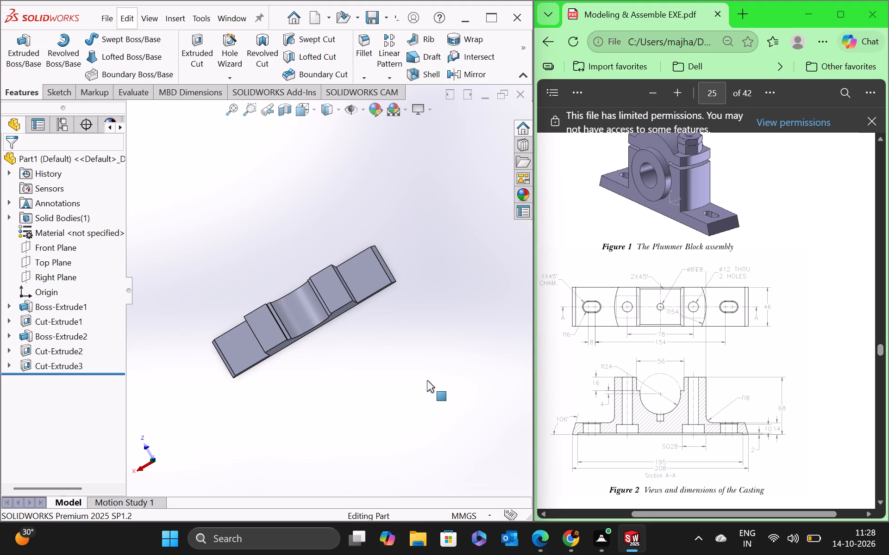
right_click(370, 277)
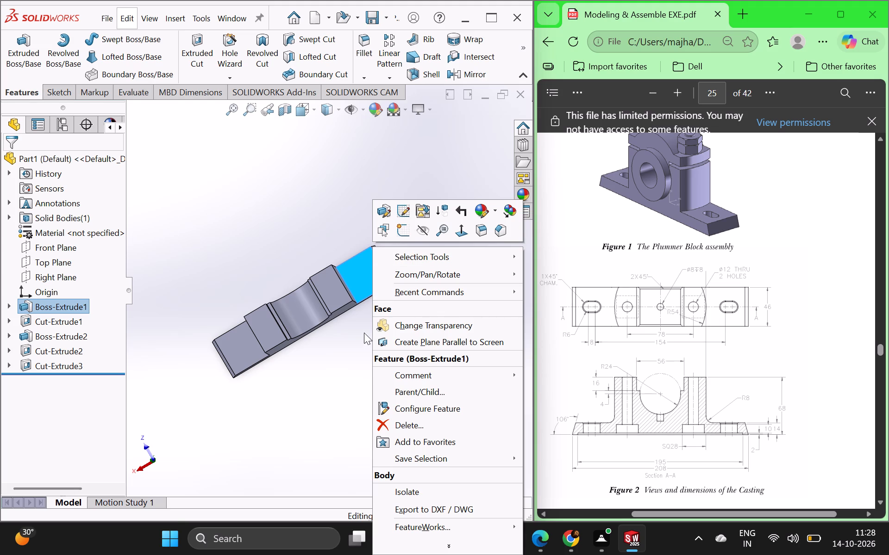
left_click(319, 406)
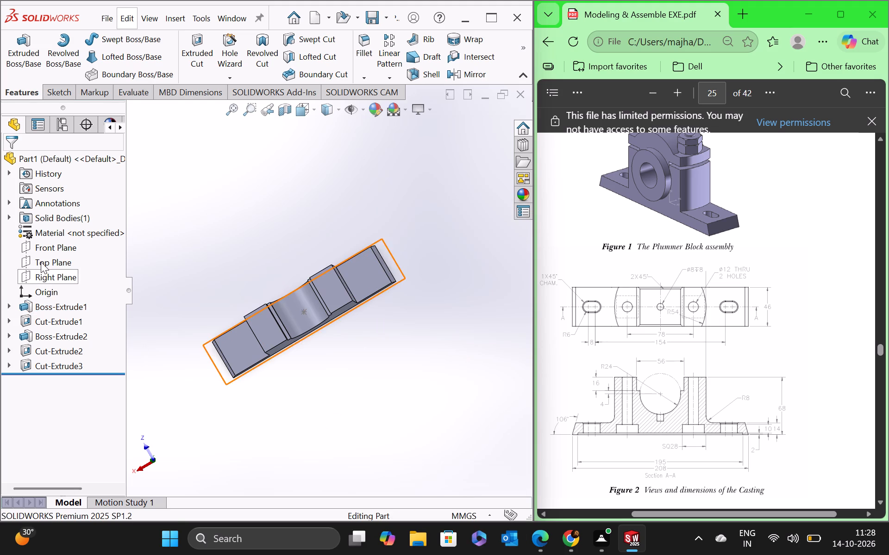
On the Top Plane, sketch a horizontal straight slot about 20 mm between centres and 9 mm wide on the base's +X foot, level with the origin.
right_click(50, 256)
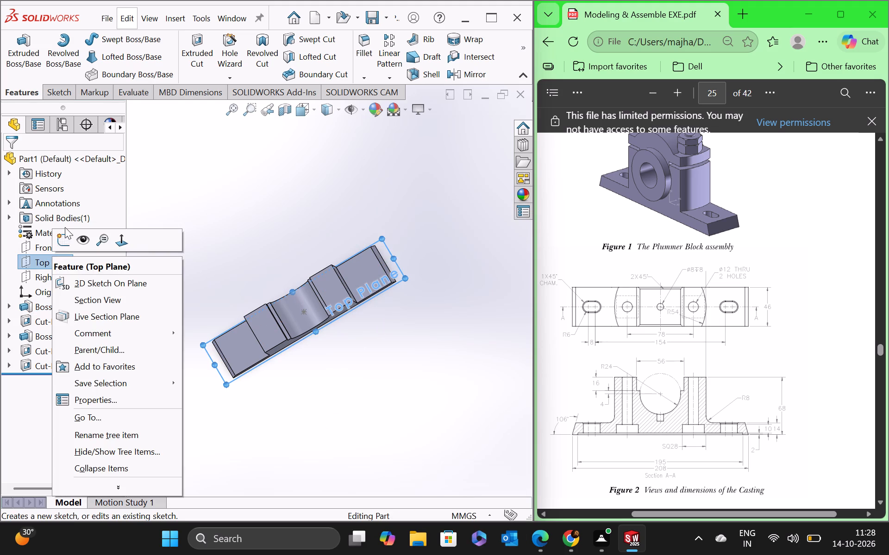
left_click(64, 242)
scroll(291, 318, "up", 5)
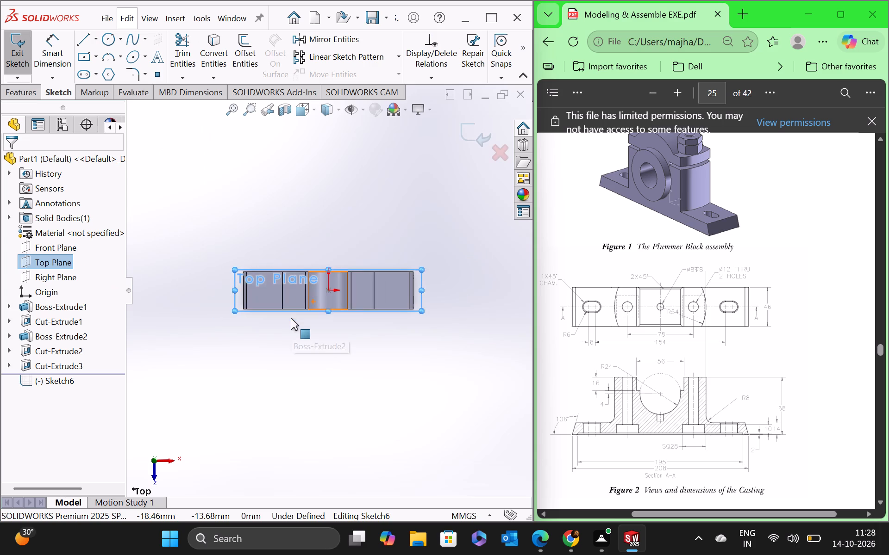
scroll(390, 288, "down", 5)
left_click(338, 445)
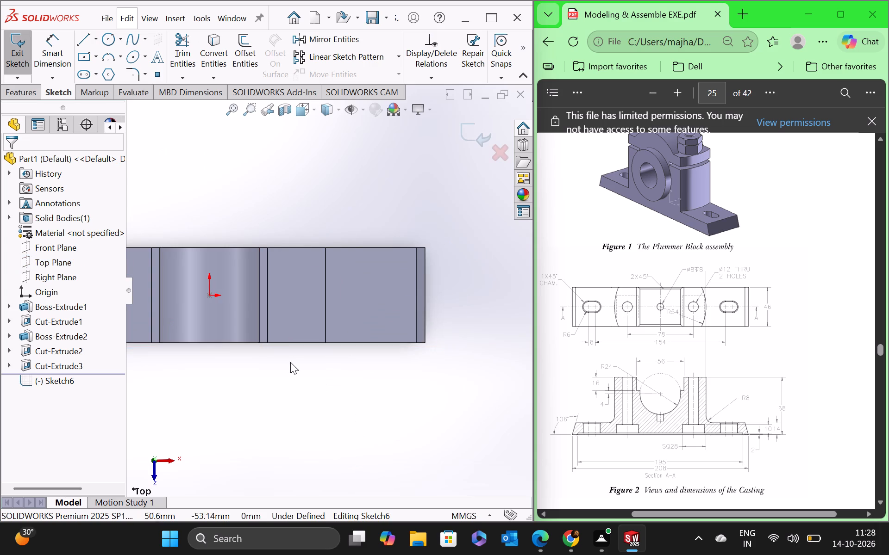
left_click(79, 74)
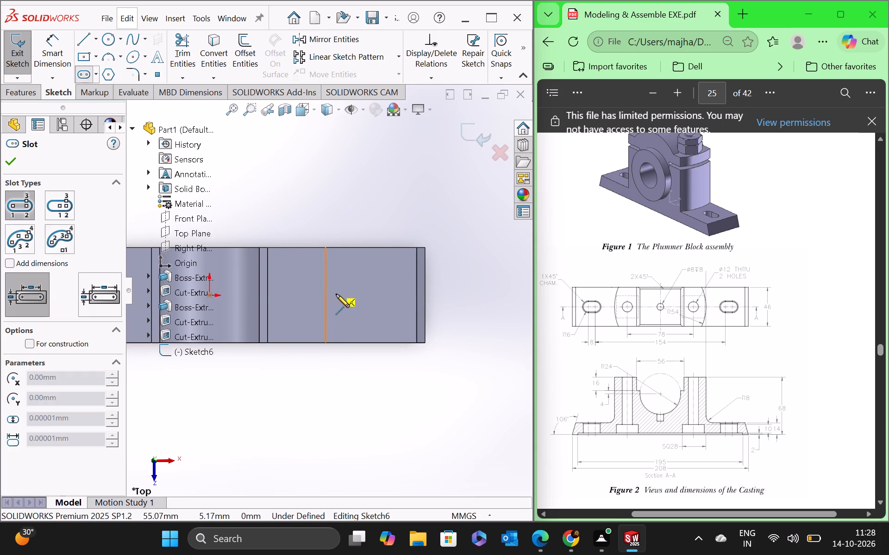
left_click(343, 296)
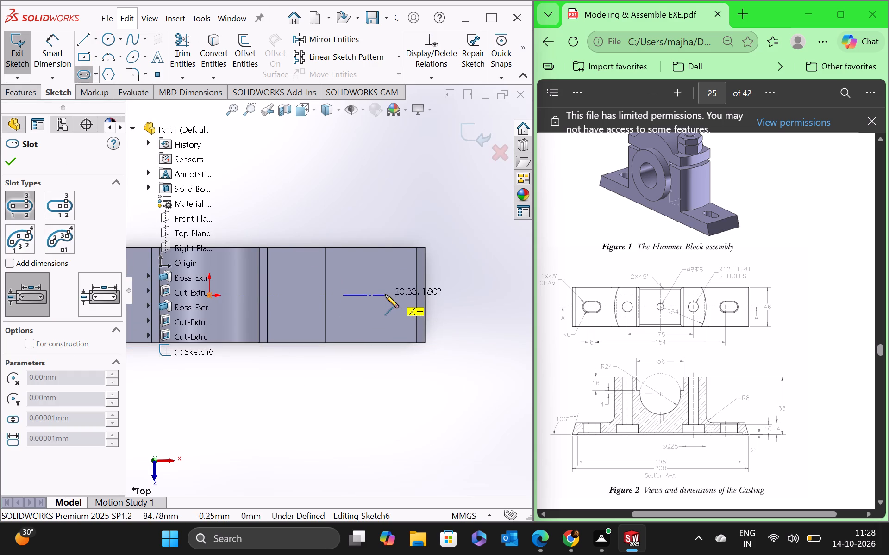
left_click(385, 295)
left_click(388, 286)
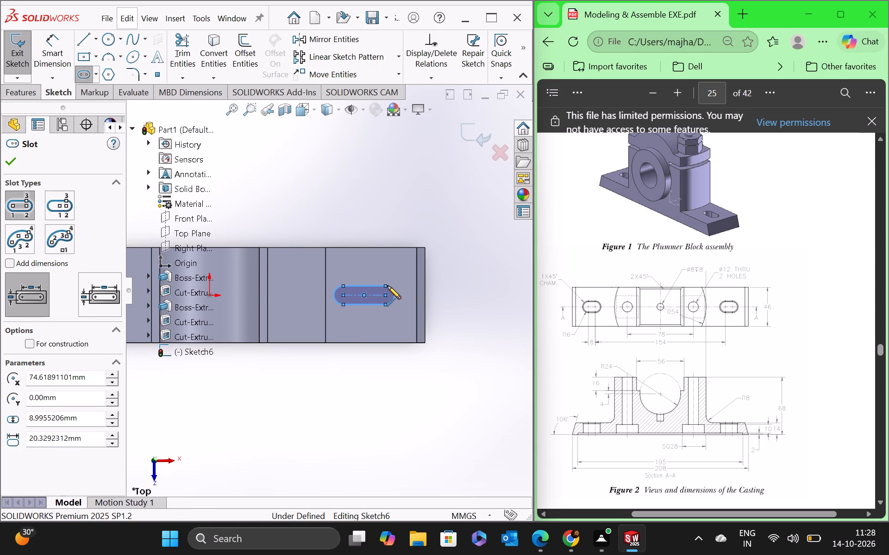
key("Escape")
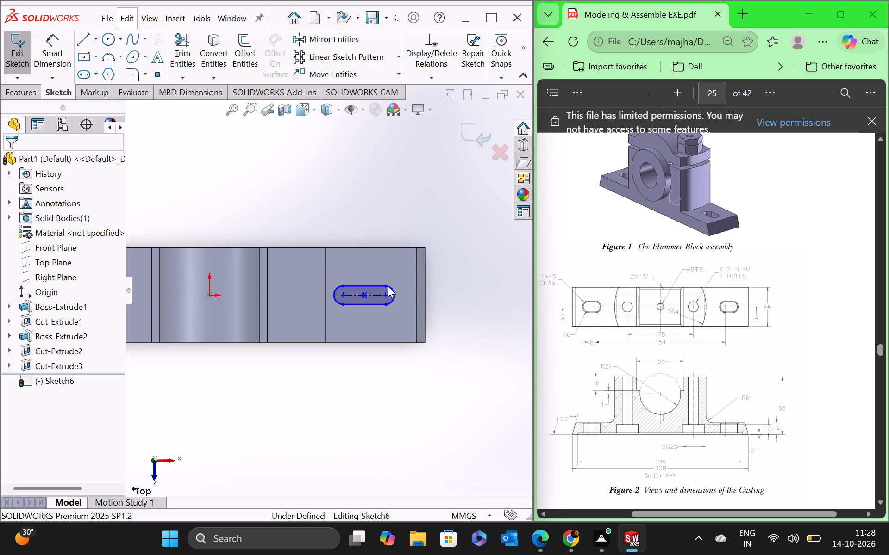
left_click(344, 296)
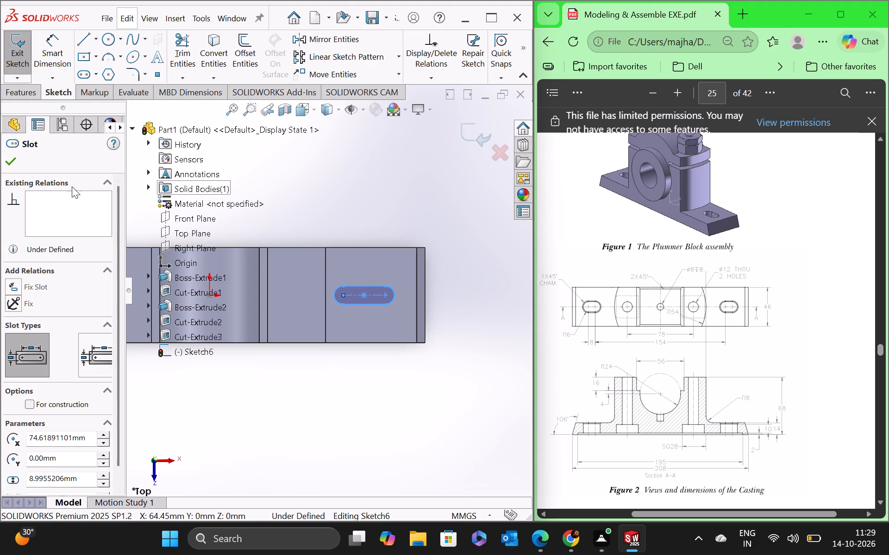
key("Escape")
Dimension the slot with 8 mm between its arc centres and a 6 mm end radius.
left_click(48, 47)
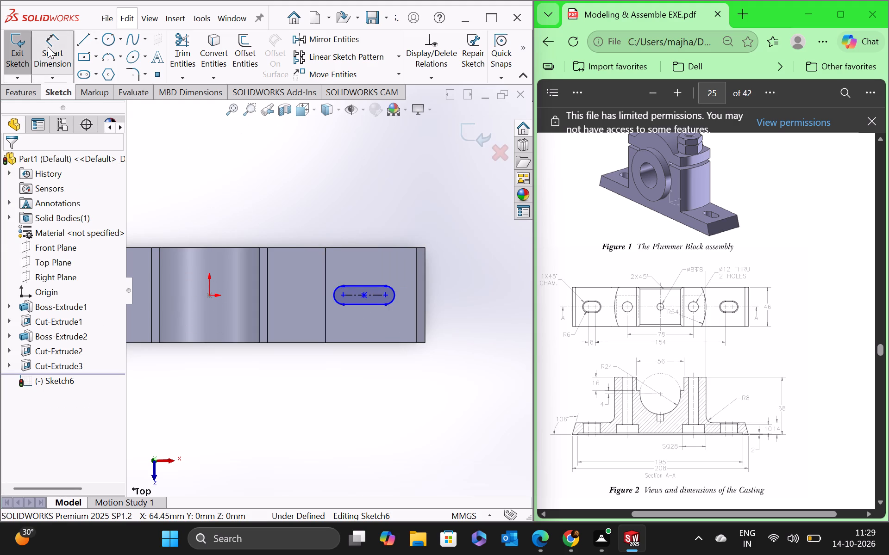
left_click(373, 294)
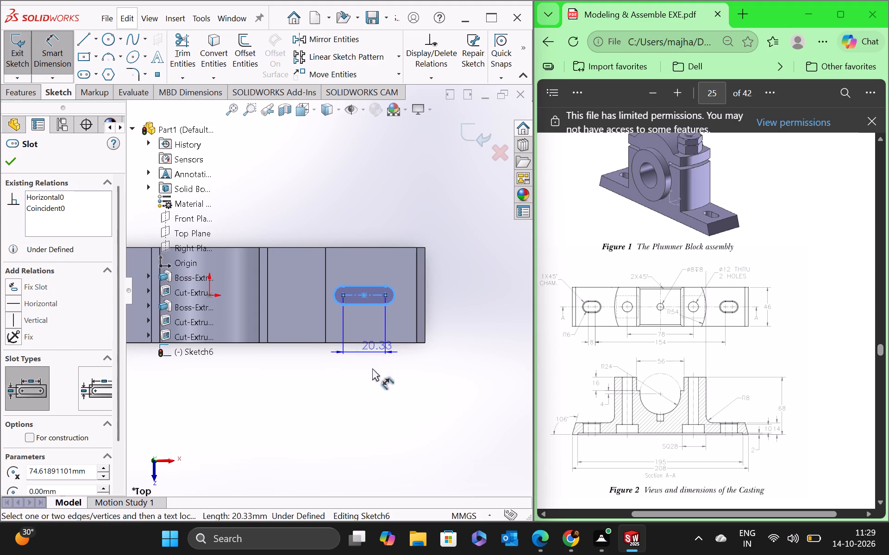
left_click(371, 371)
key("8")
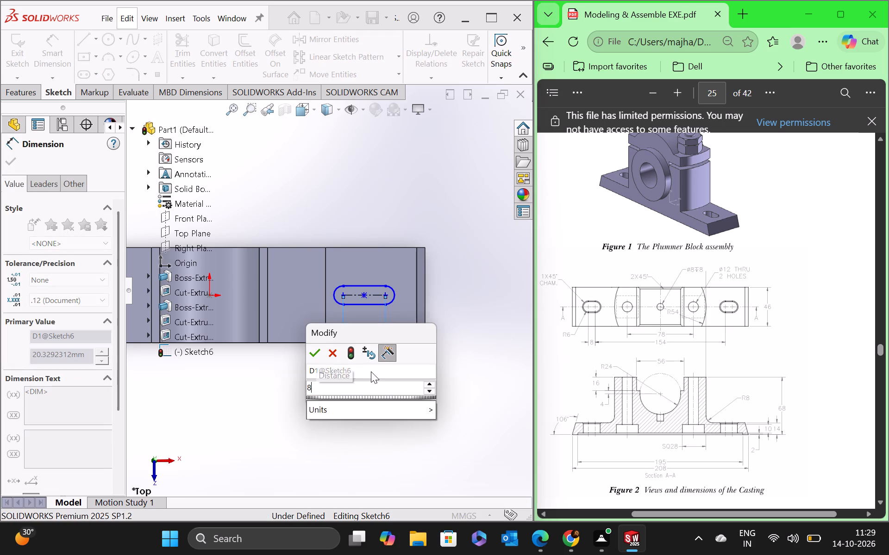
key("Return")
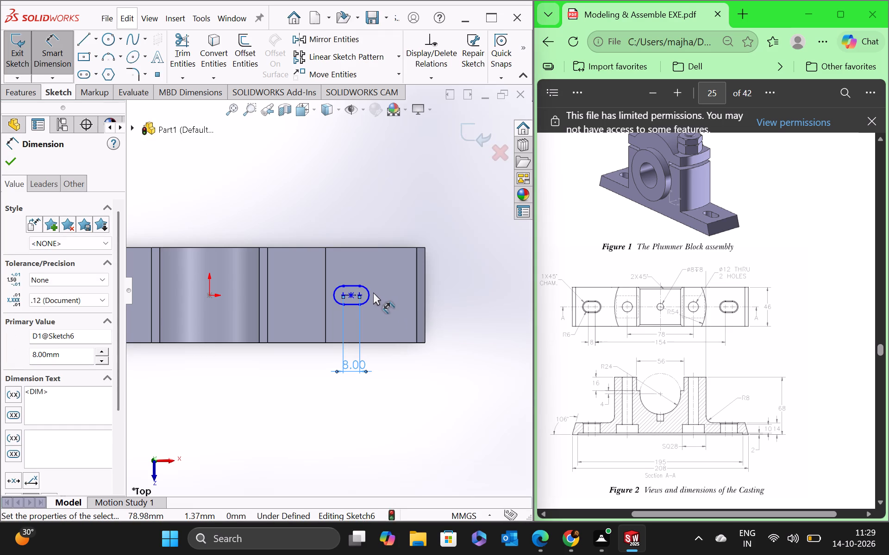
left_click(371, 293)
left_click(389, 280)
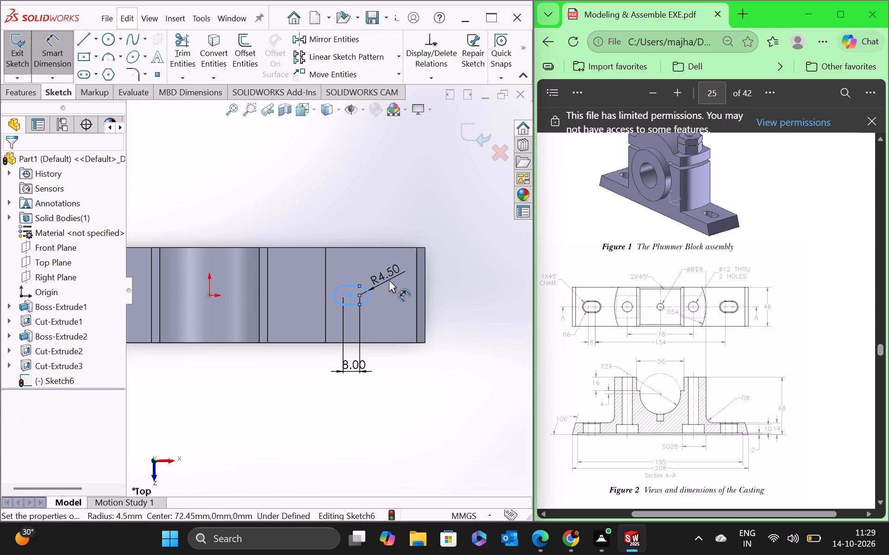
key("6")
key("Return")
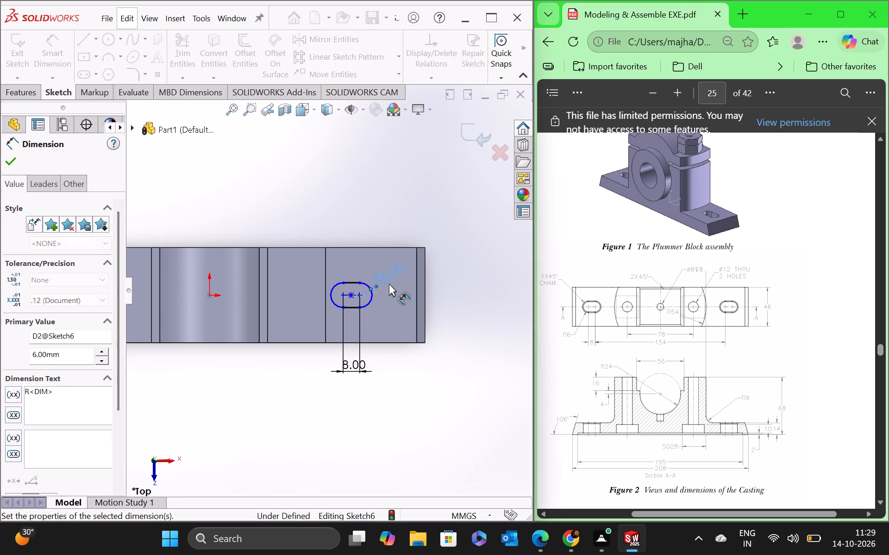
Dimension the slot's inner arc centre 77 mm horizontally from the origin.
scroll(339, 311, "down", 2)
scroll(318, 332, "up", 3)
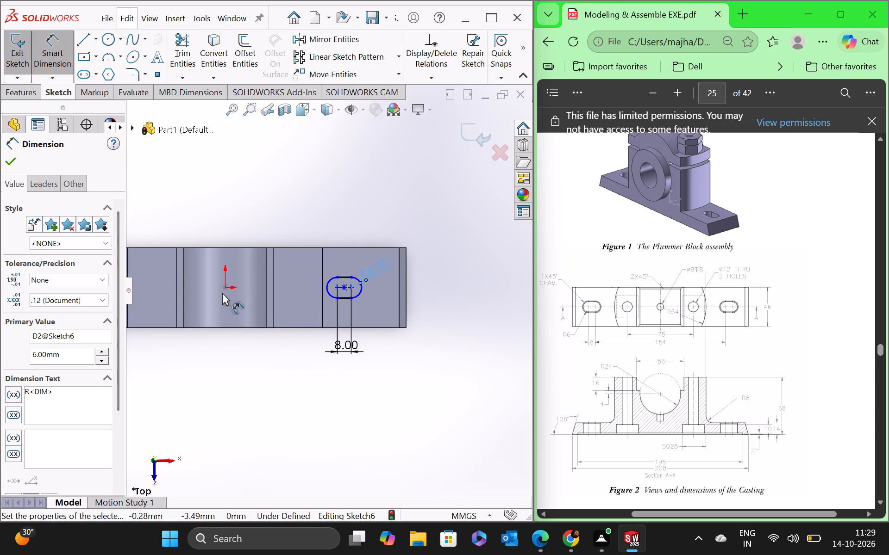
left_click(225, 288)
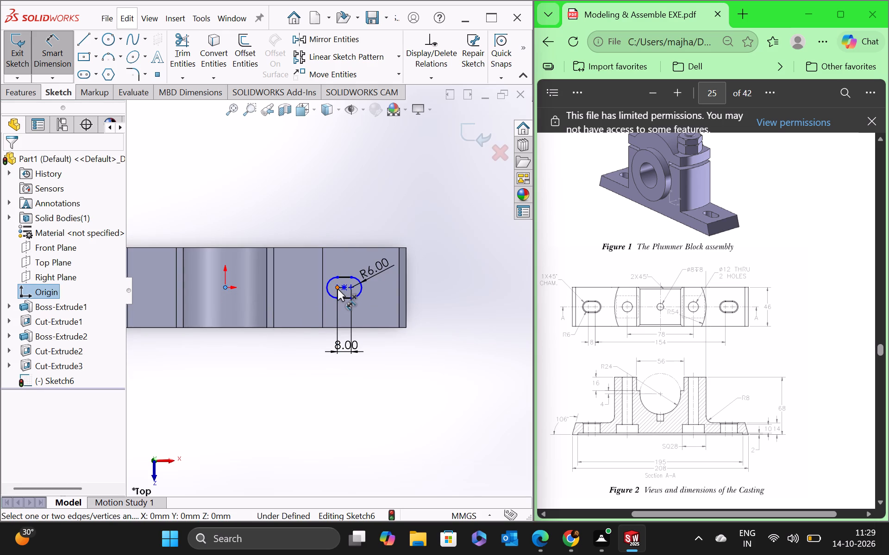
left_click(338, 289)
left_click(290, 390)
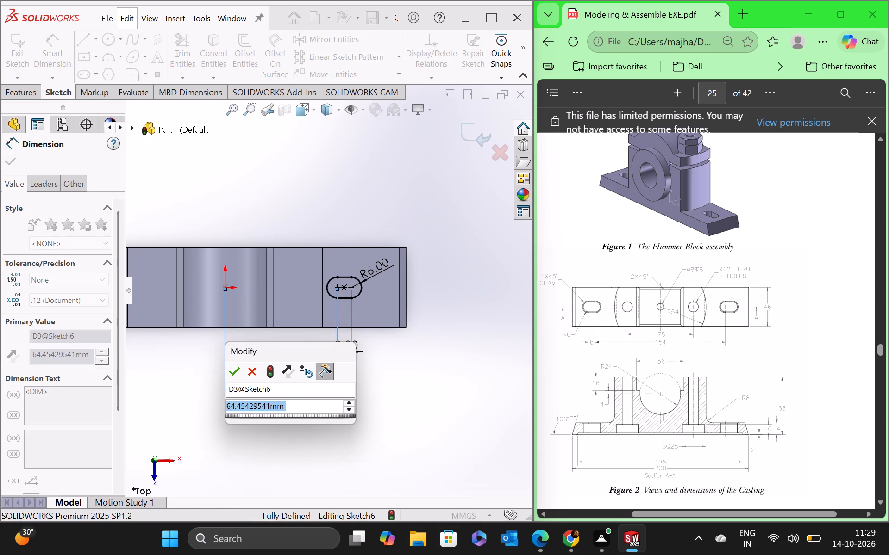
type("77")
key("Return")
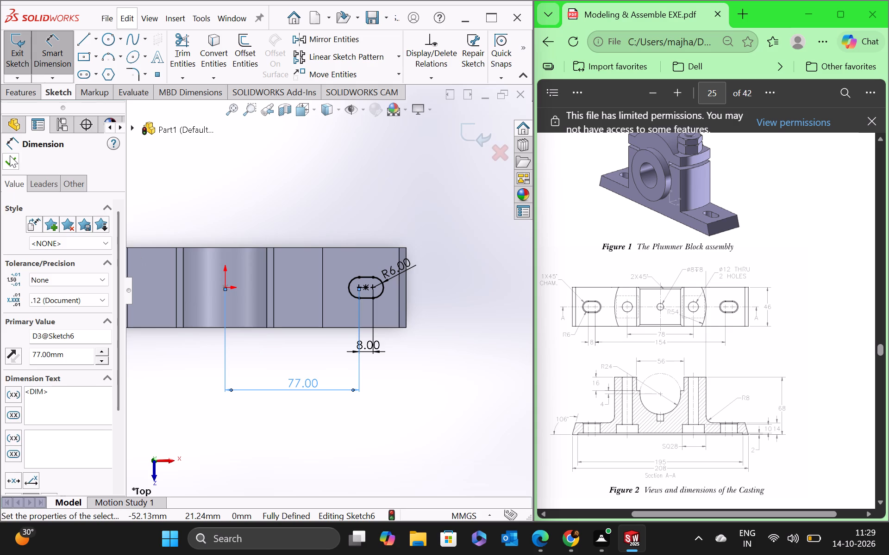
left_click(10, 155)
Examine the dimensioned slot up close and its placement along the whole base.
scroll(318, 332, "up", 1)
scroll(326, 324, "down", 1)
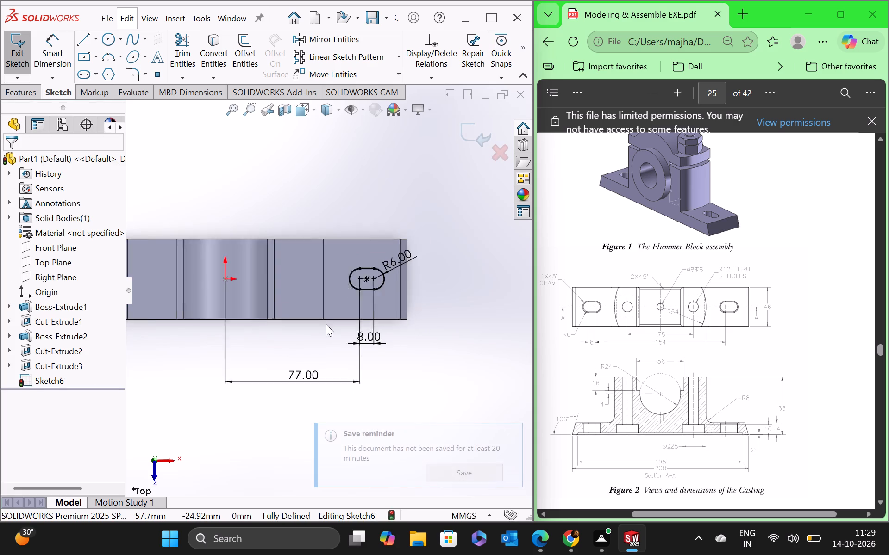
scroll(326, 324, "down", 3)
scroll(420, 237, "down", 7)
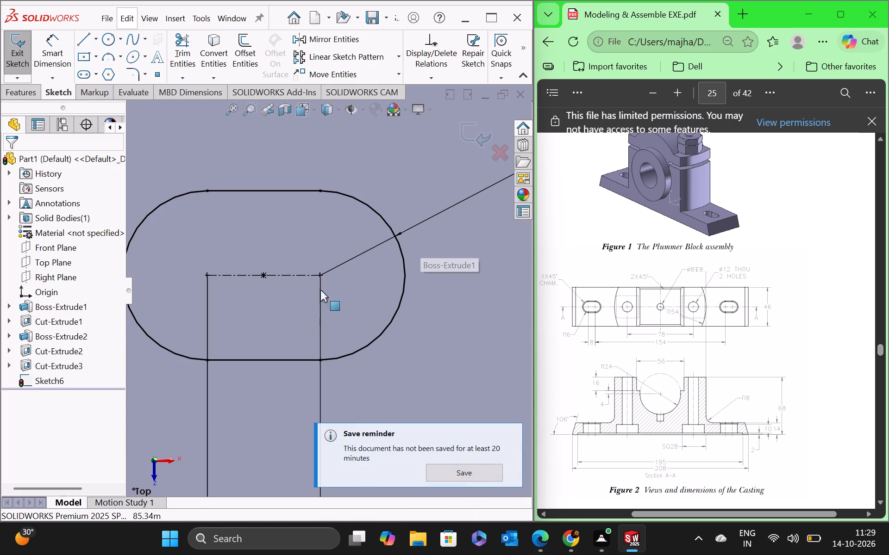
scroll(283, 308, "up", 12)
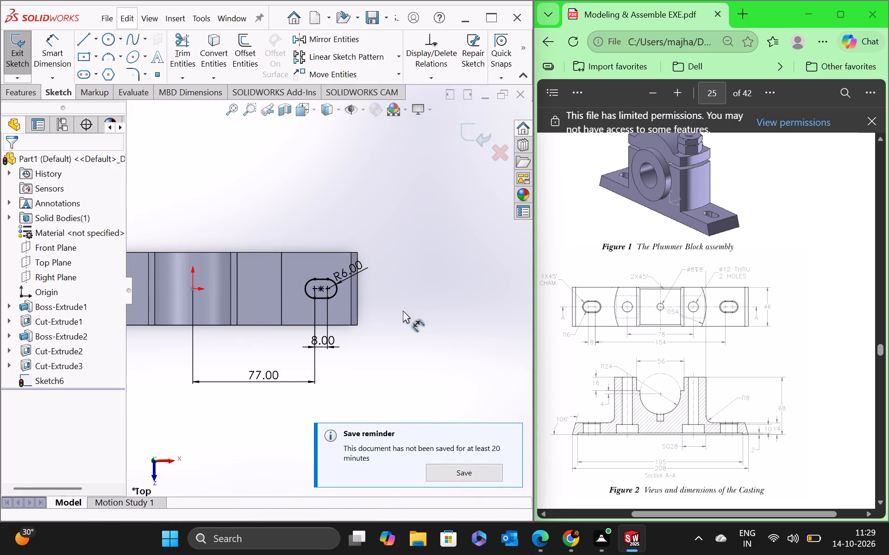
left_click(422, 312)
scroll(229, 332, "down", 3)
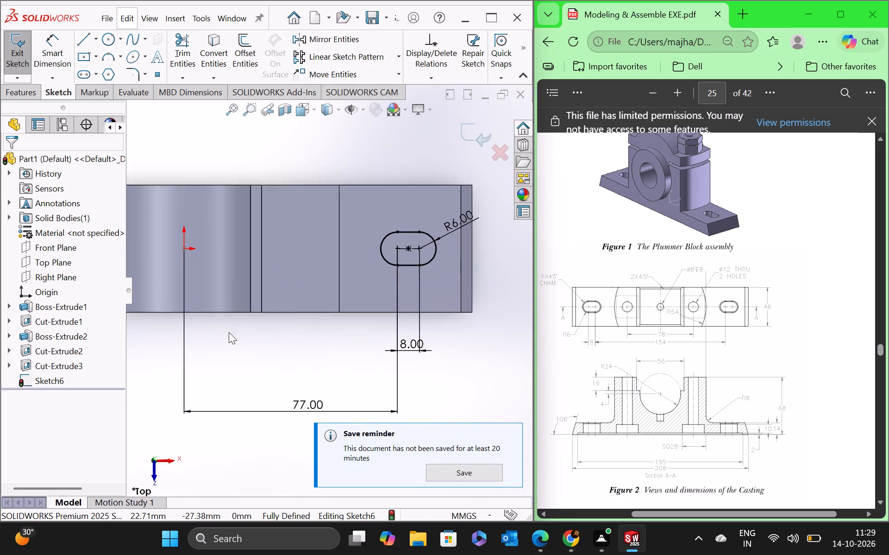
scroll(229, 332, "down", 1)
scroll(229, 332, "up", 6)
scroll(197, 306, "down", 3)
scroll(252, 267, "up", 3)
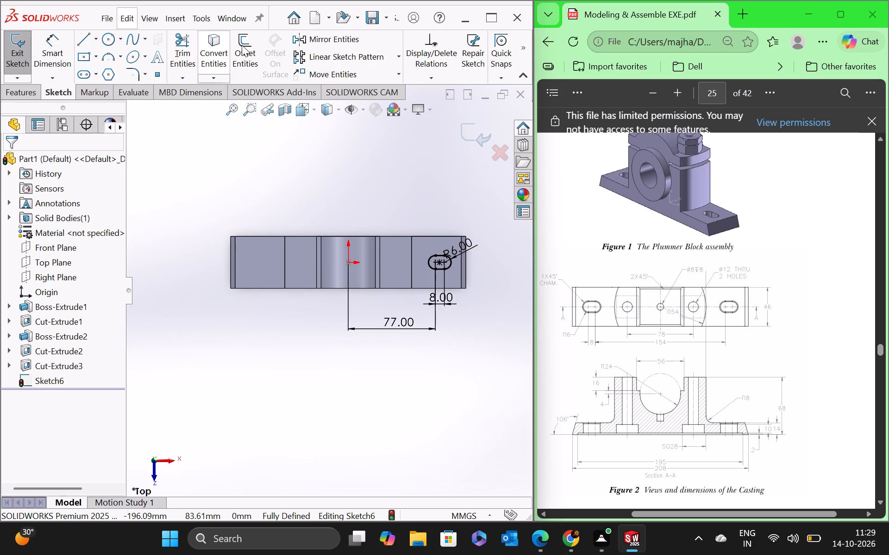
Mirror the slot about the Right Plane, keeping the original.
left_click(302, 39)
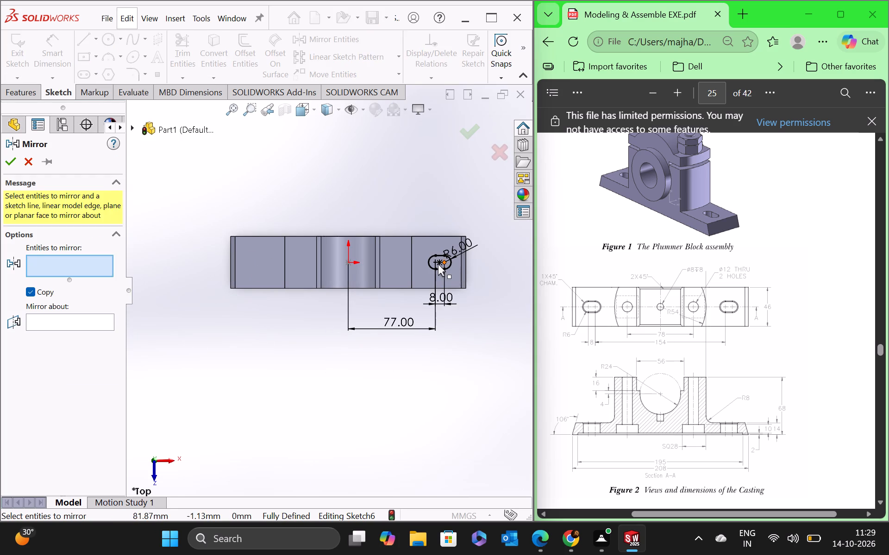
left_click(438, 253)
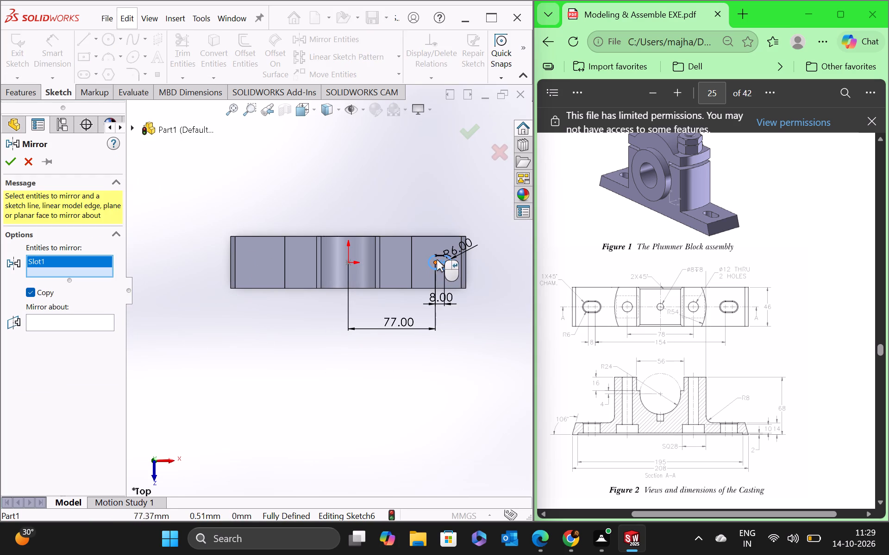
scroll(437, 257, "down", 7)
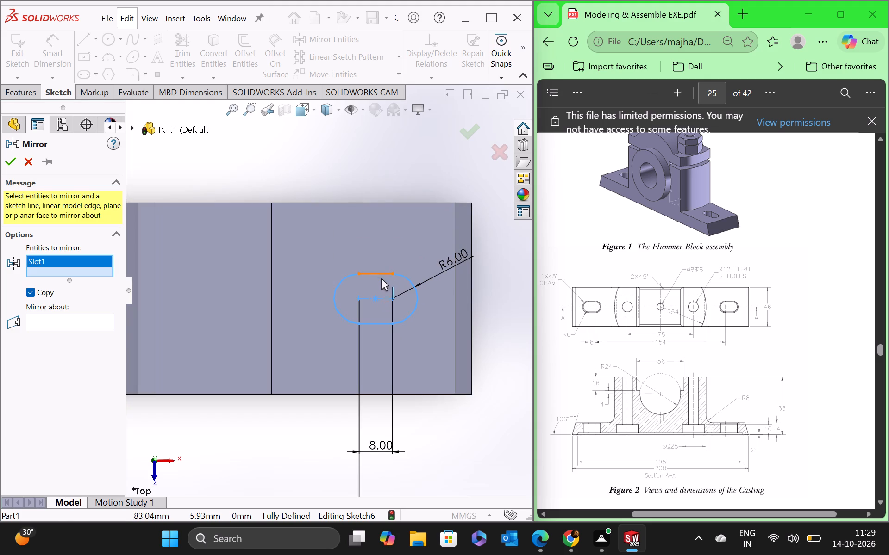
left_click(65, 321)
scroll(204, 328, "up", 6)
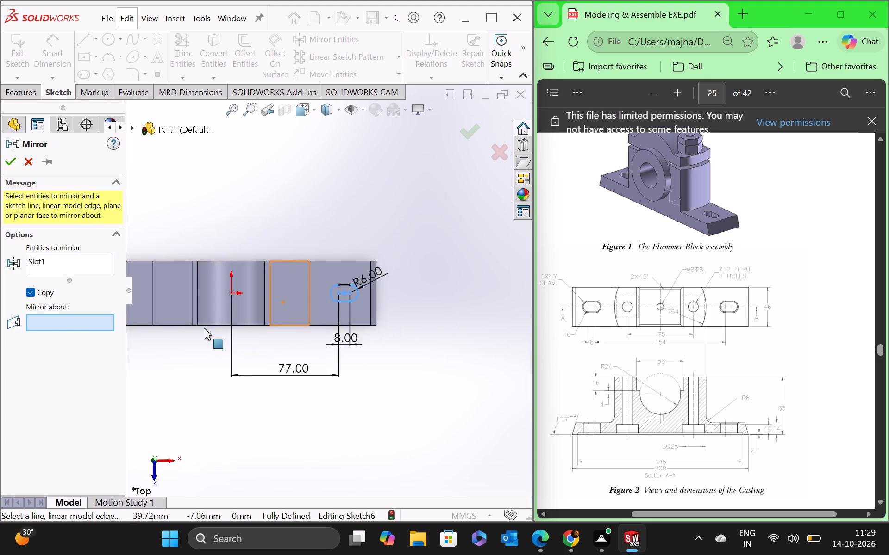
scroll(204, 328, "up", 1)
left_click(132, 128)
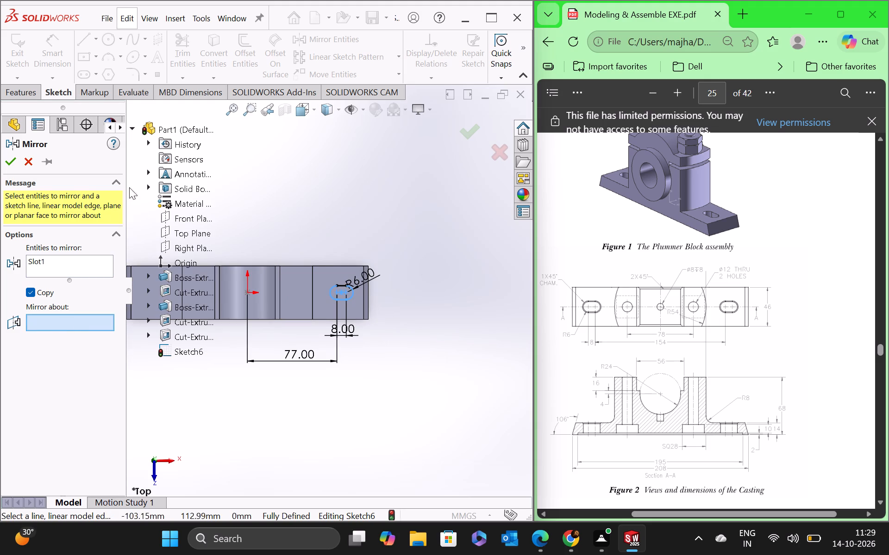
left_click(182, 244)
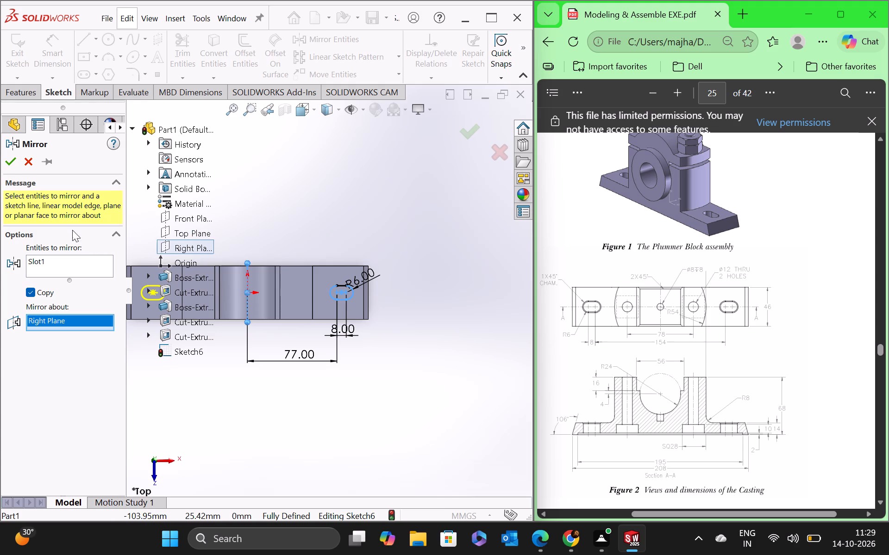
left_click(8, 156)
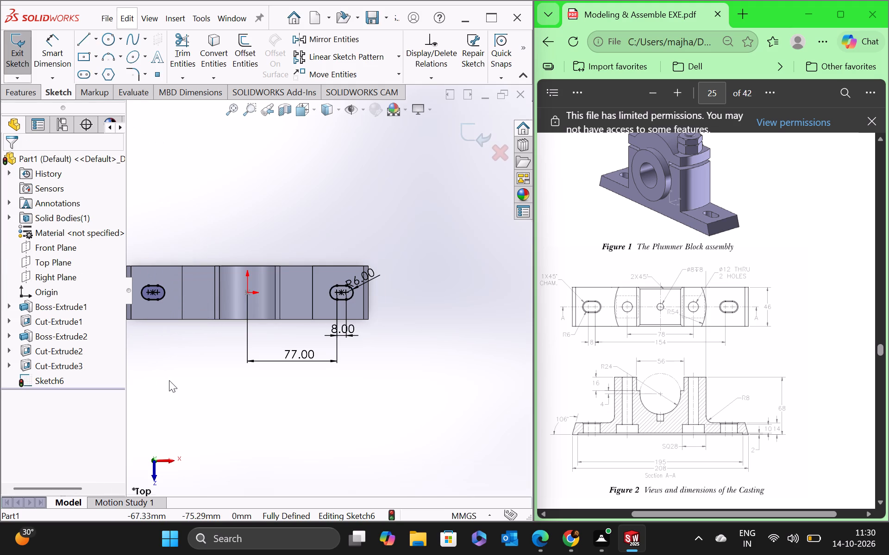
left_click(169, 380)
Examine both slot outlines on the base from the underside and from above.
scroll(348, 308, "down", 5)
middle_click_drag(361, 396, 356, 224)
scroll(315, 452, "up", 2)
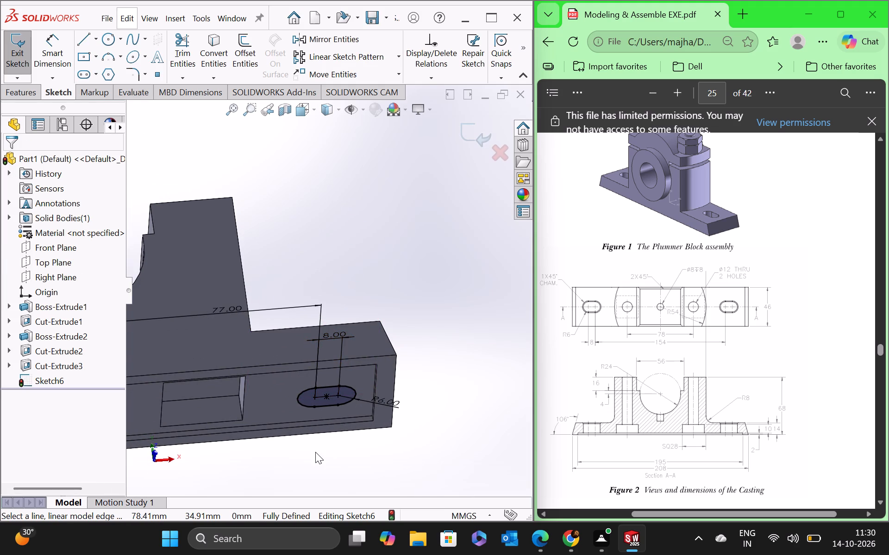
scroll(315, 452, "up", 4)
scroll(188, 361, "down", 5)
middle_click_drag(351, 358, 351, 383)
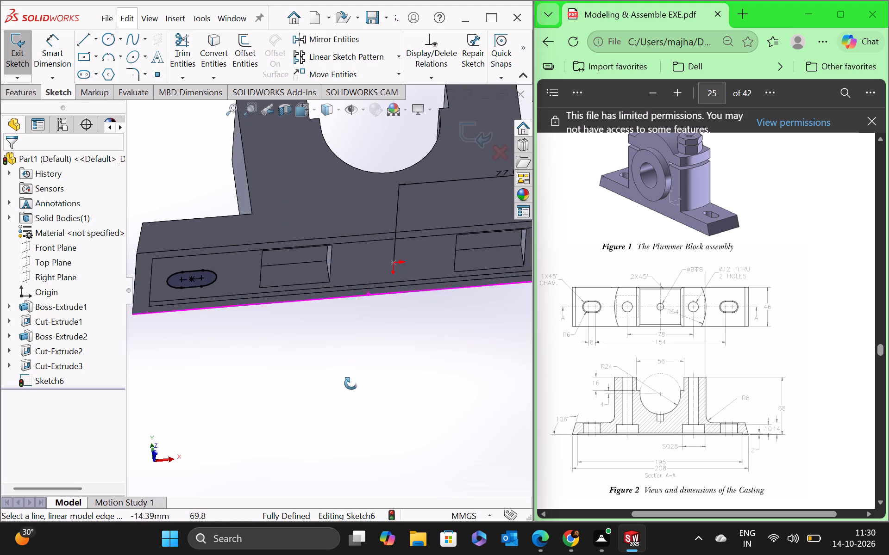
middle_click_drag(351, 383, 312, 494)
scroll(335, 439, "up", 4)
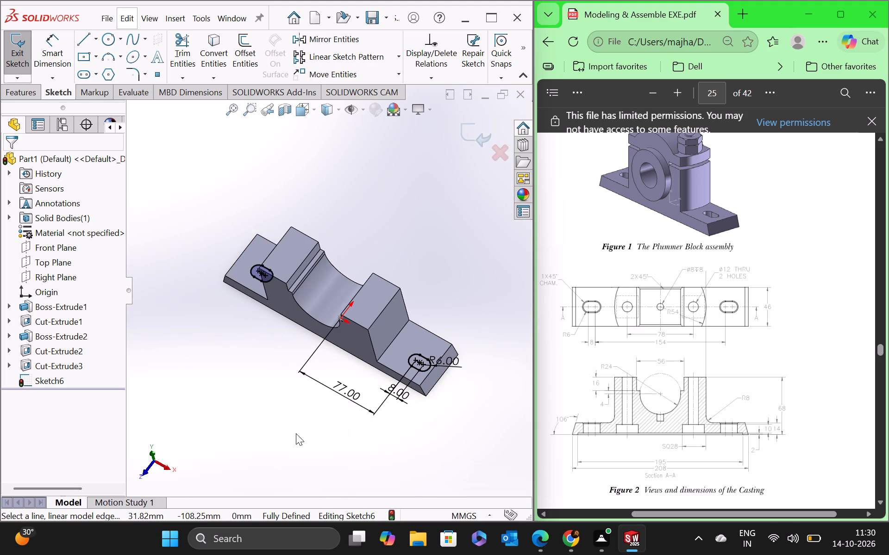
middle_click_drag(296, 433, 333, 434)
Cut both slot outlines through the whole base with an Extruded Cut set to Through All.
left_click(81, 88)
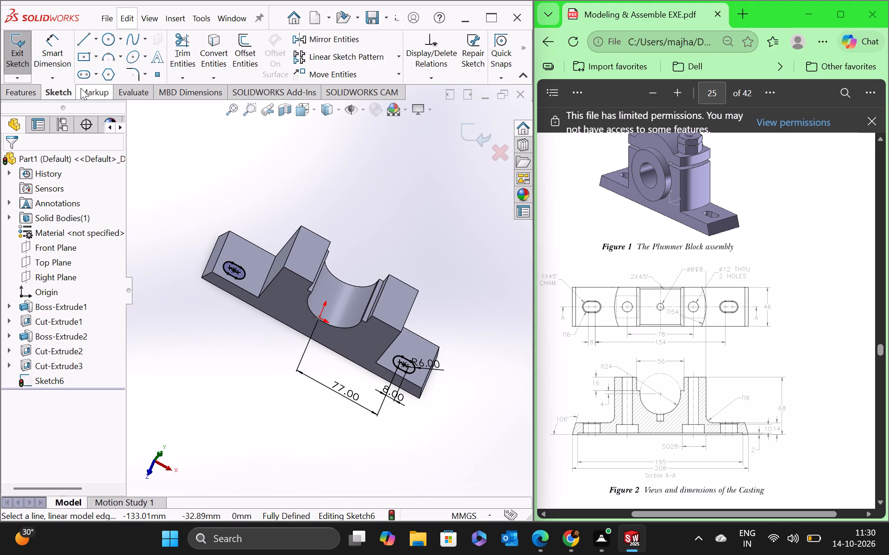
left_click(16, 91)
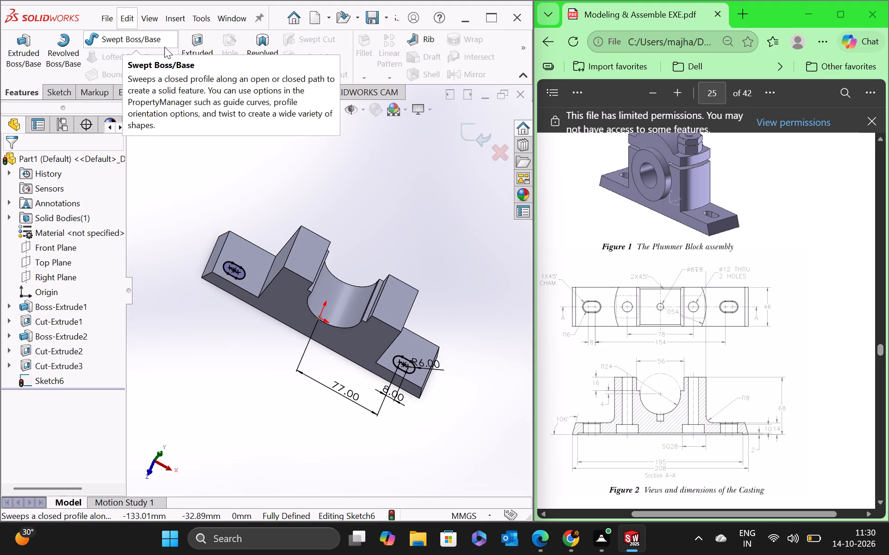
left_click(204, 52)
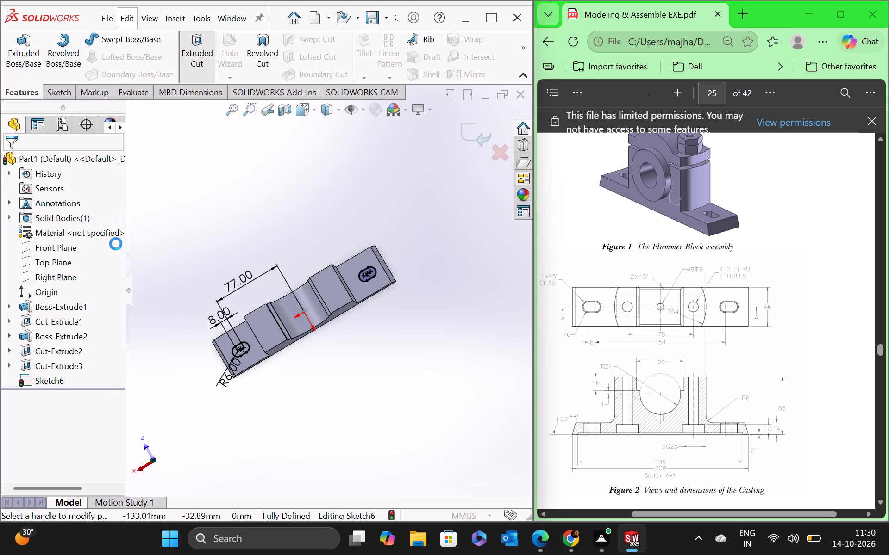
left_click(83, 232)
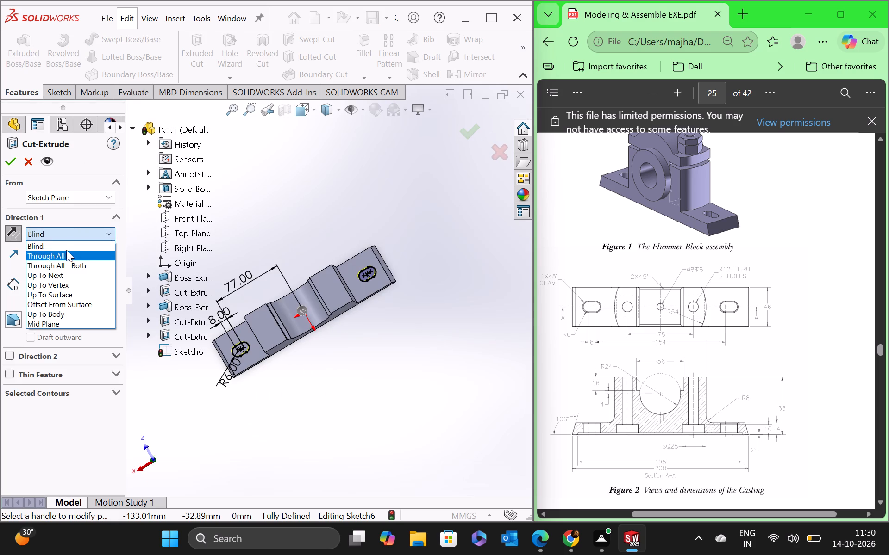
left_click(68, 253)
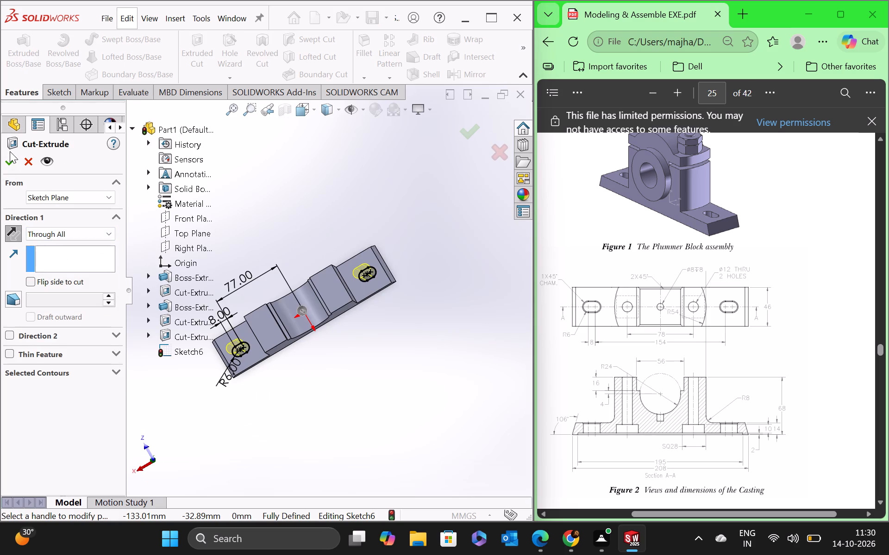
left_click(10, 151)
left_click(10, 164)
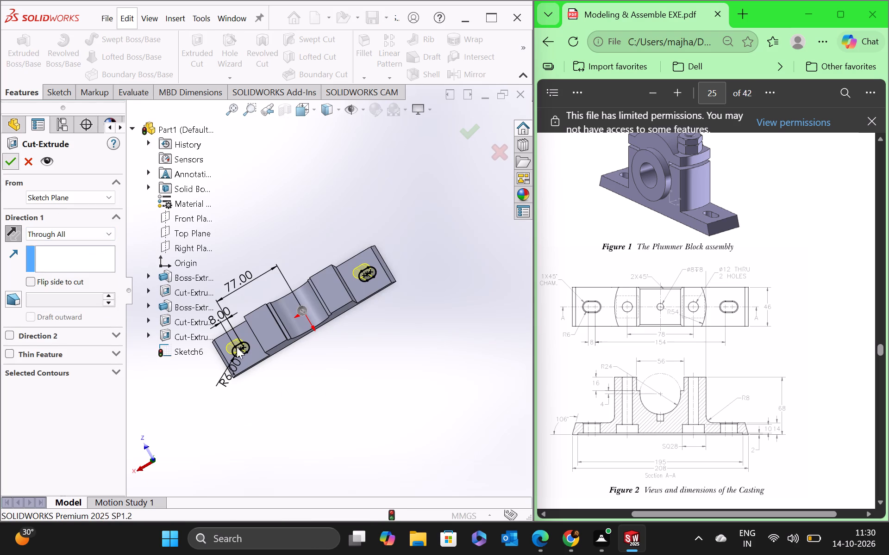
Examine the two cut slots in the base from the front, the side and above.
middle_click_drag(297, 372, 307, 331)
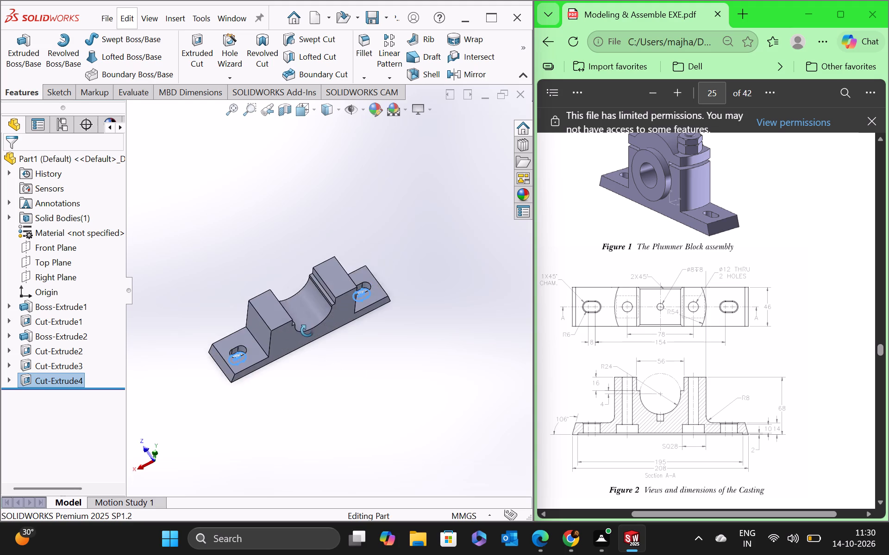
middle_click_drag(307, 331, 262, 345)
middle_click(296, 346)
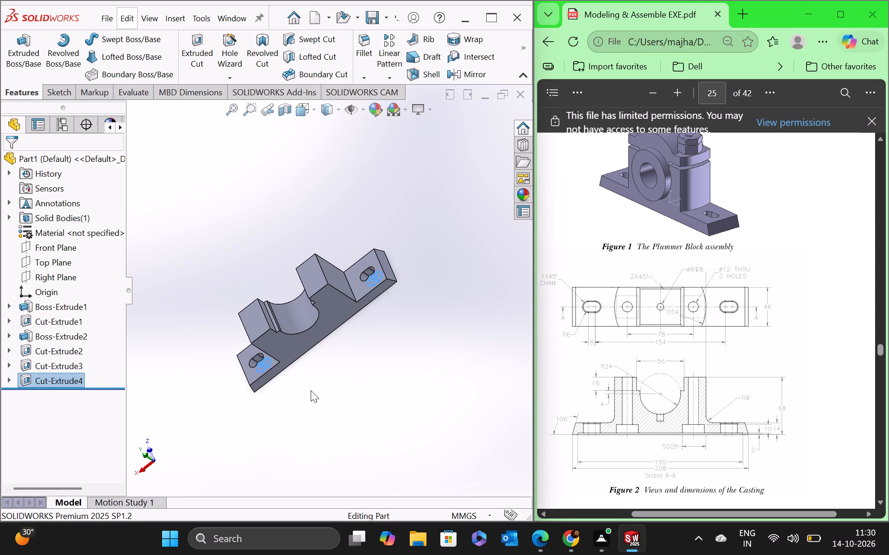
left_click(311, 390)
scroll(357, 301, "down", 4)
scroll(362, 252, "up", 2)
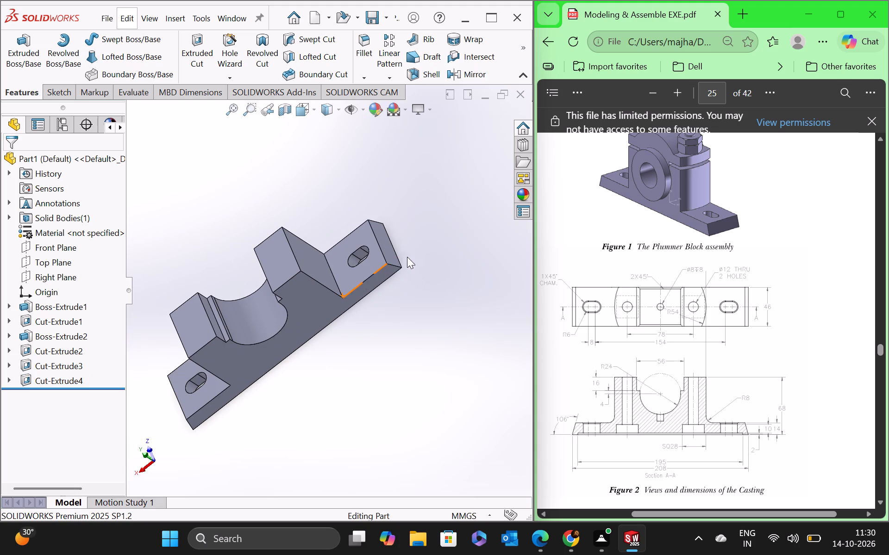
middle_click_drag(412, 254, 446, 277)
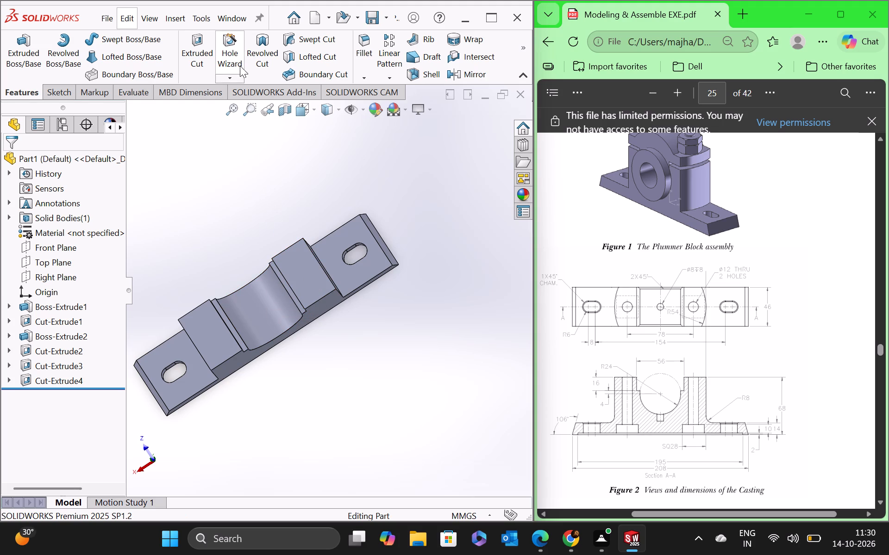
right_click(220, 328)
left_click(188, 214)
Start a Hole Wizard hole on the recessed underside face and place one hole point at the centre of each square pocket.
left_click(230, 59)
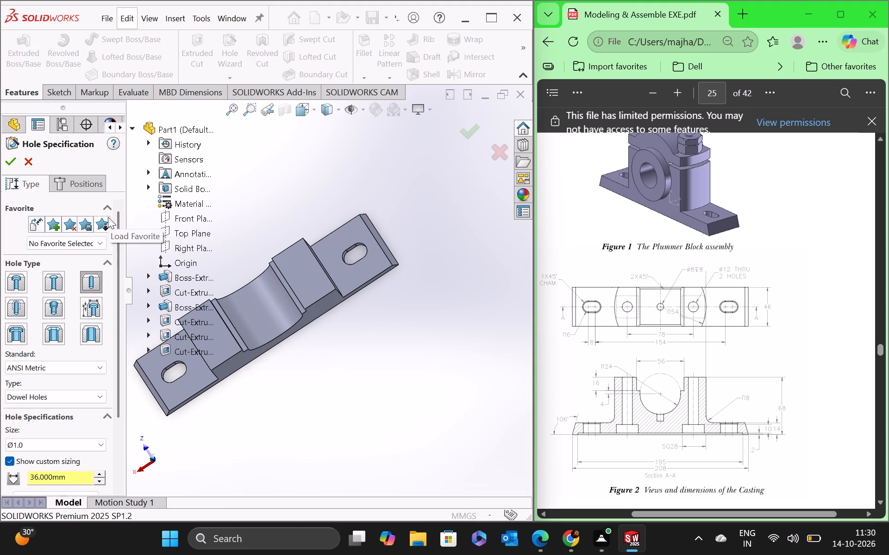
left_click(81, 182)
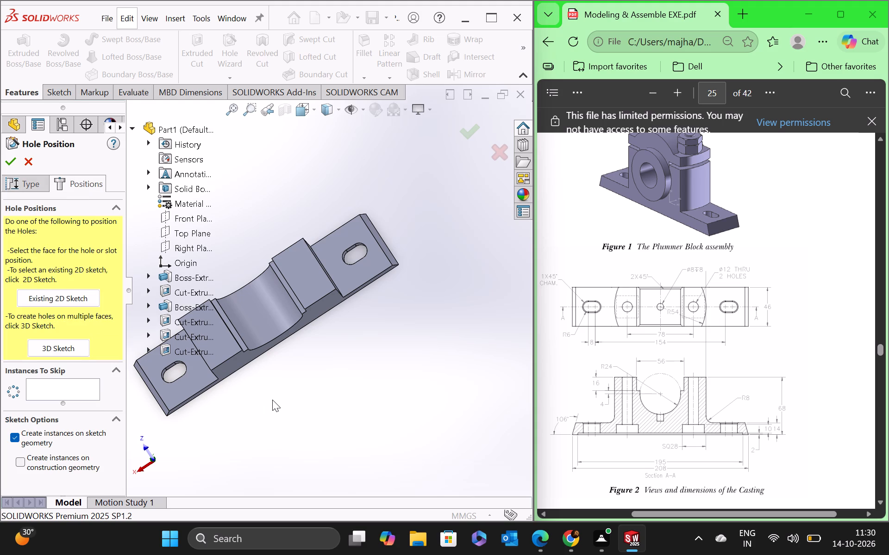
scroll(272, 400, "up", 2)
middle_click_drag(272, 400, 215, 222)
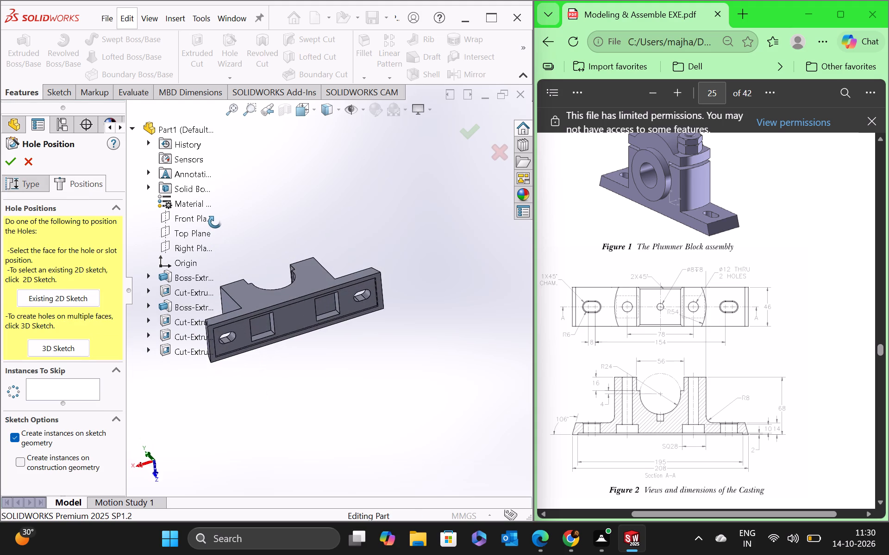
middle_click_drag(215, 222, 213, 221)
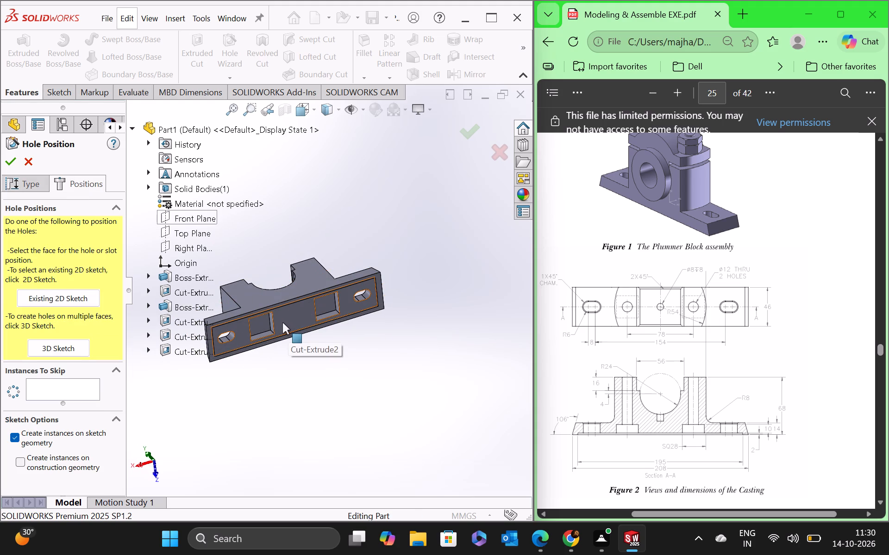
left_click(282, 322)
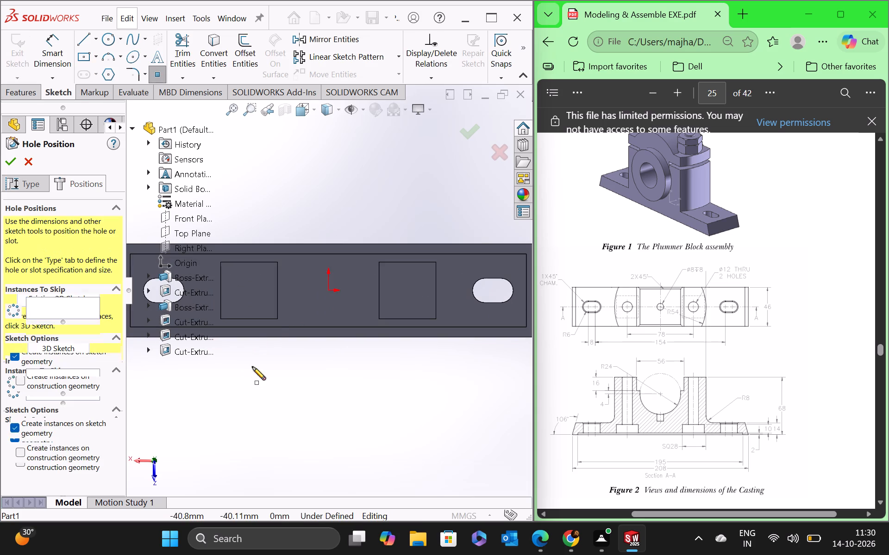
left_click(251, 290)
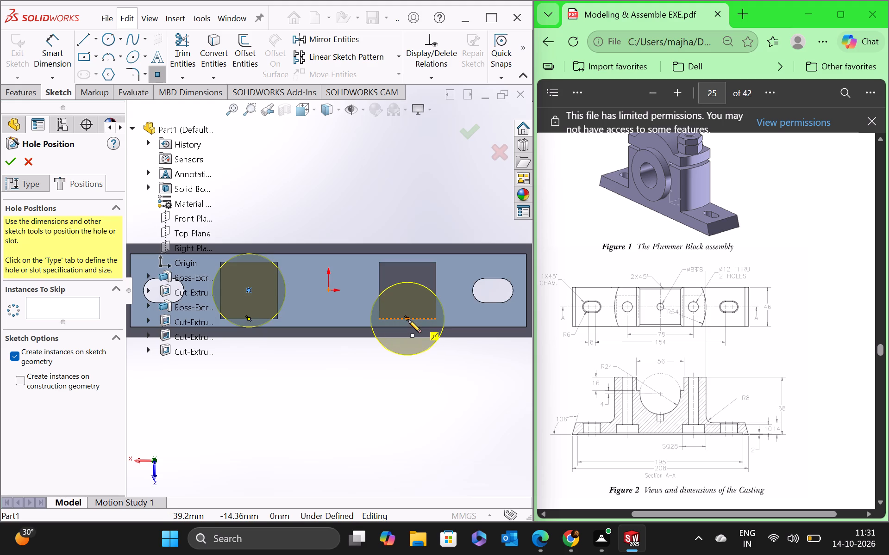
left_click(408, 290)
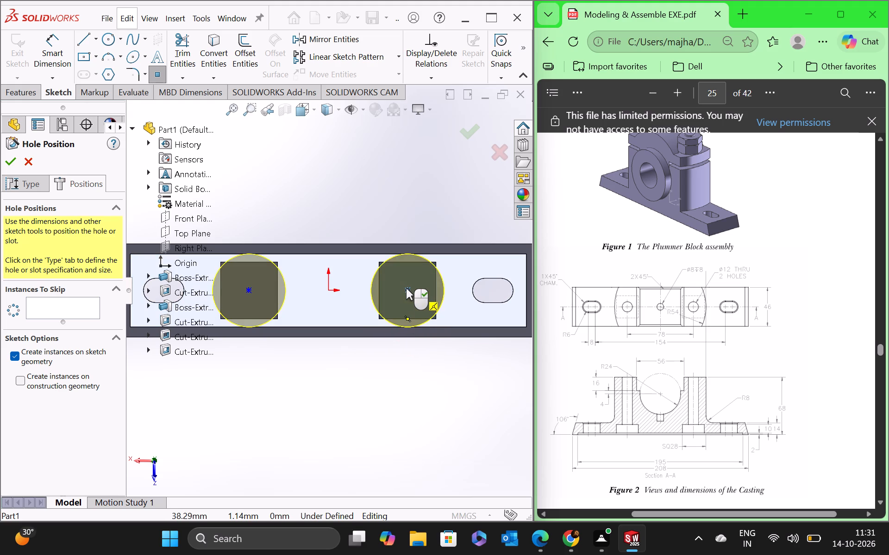
key("Escape")
left_click(294, 372)
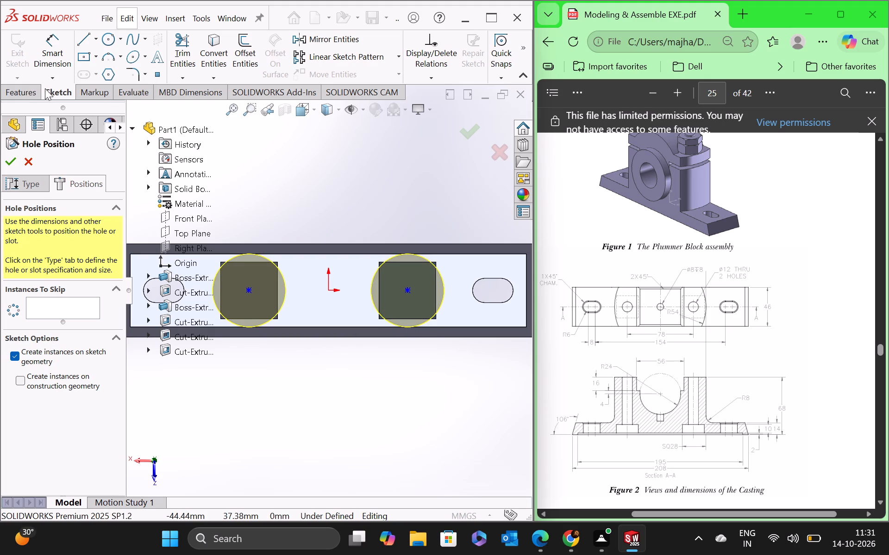
Dimension the horizontal distance between the two hole centre points as 78 mm.
left_click(63, 65)
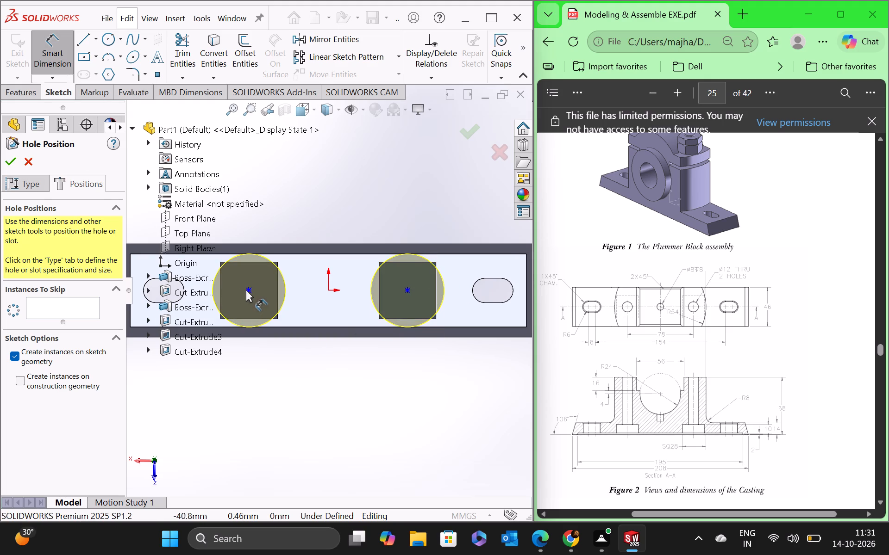
left_click(249, 290)
left_click(410, 289)
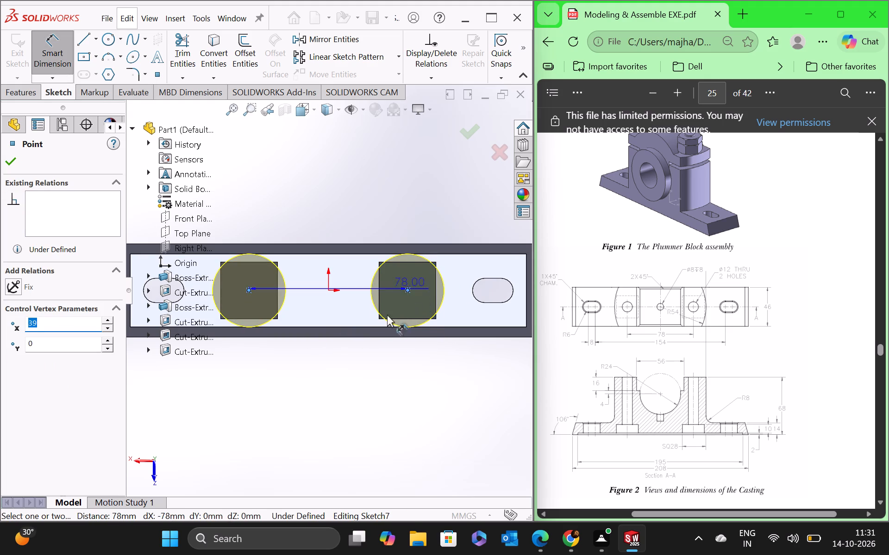
left_click(338, 390)
left_click(292, 429)
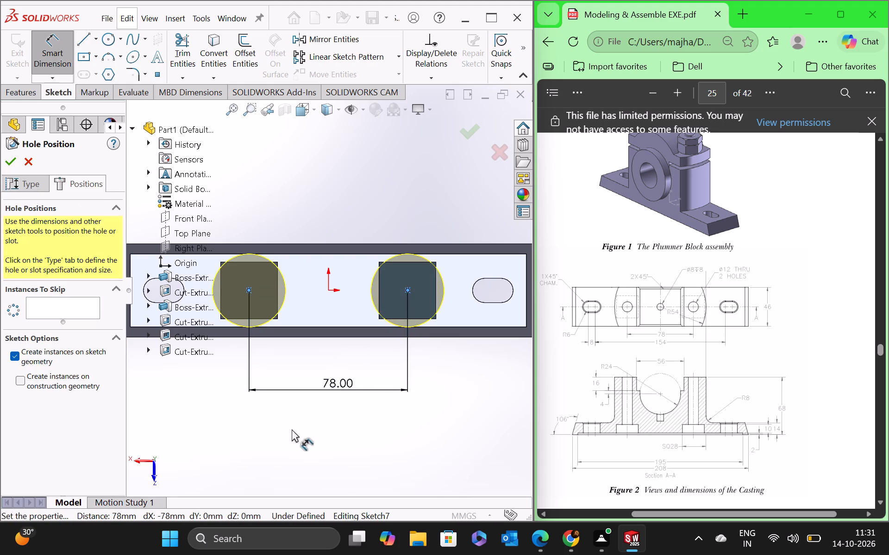
left_click(276, 371)
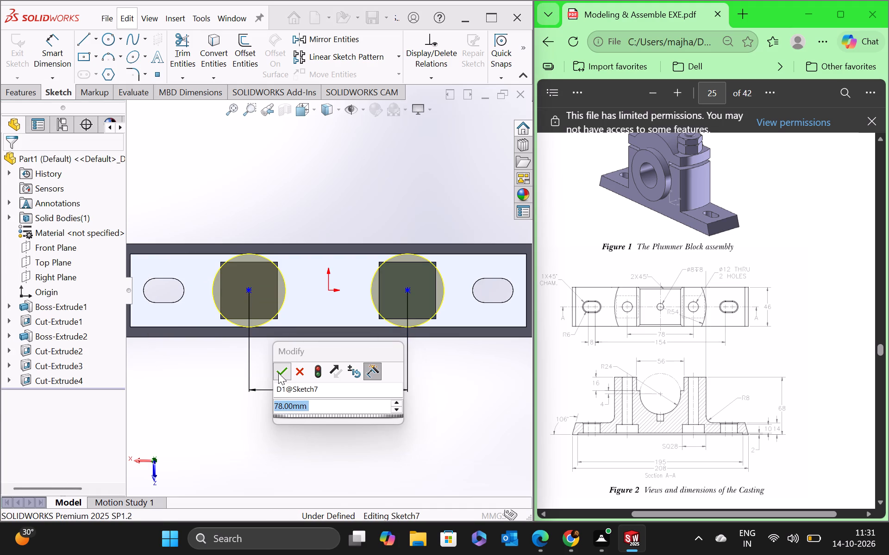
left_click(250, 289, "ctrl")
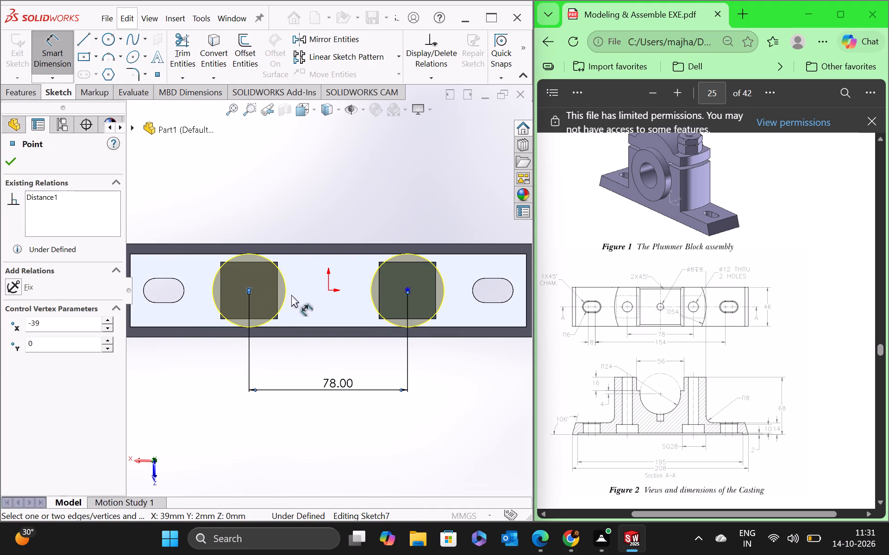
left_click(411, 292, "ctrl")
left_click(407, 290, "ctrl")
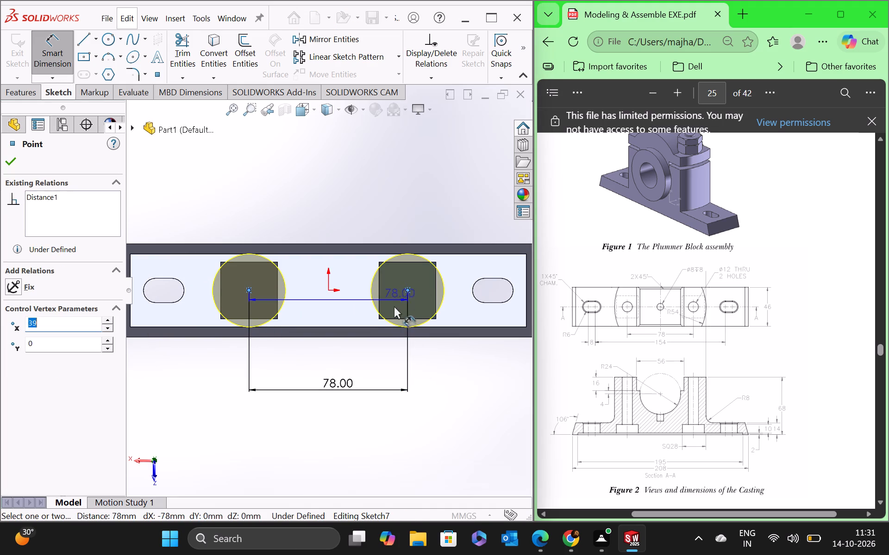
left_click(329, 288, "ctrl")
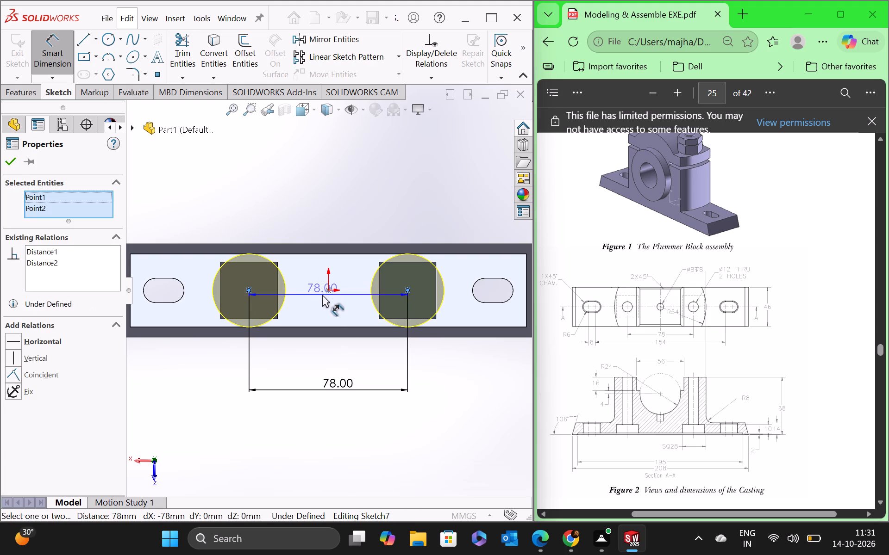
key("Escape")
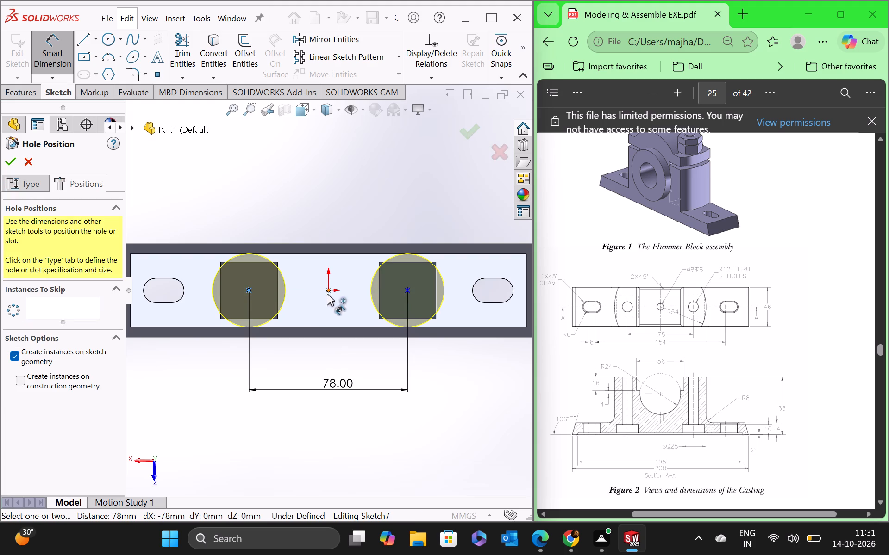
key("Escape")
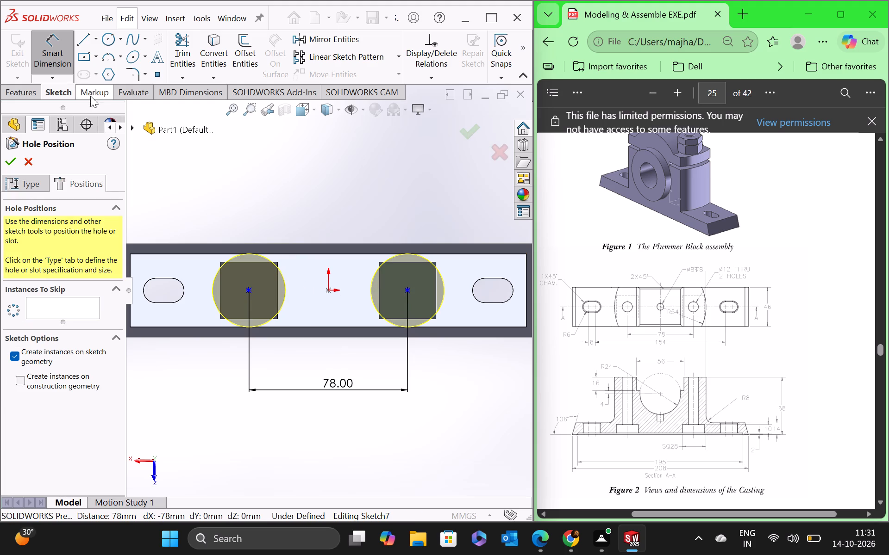
Add a horizontal relation between the two hole centre points.
left_click(51, 54)
left_click(249, 293, "ctrl")
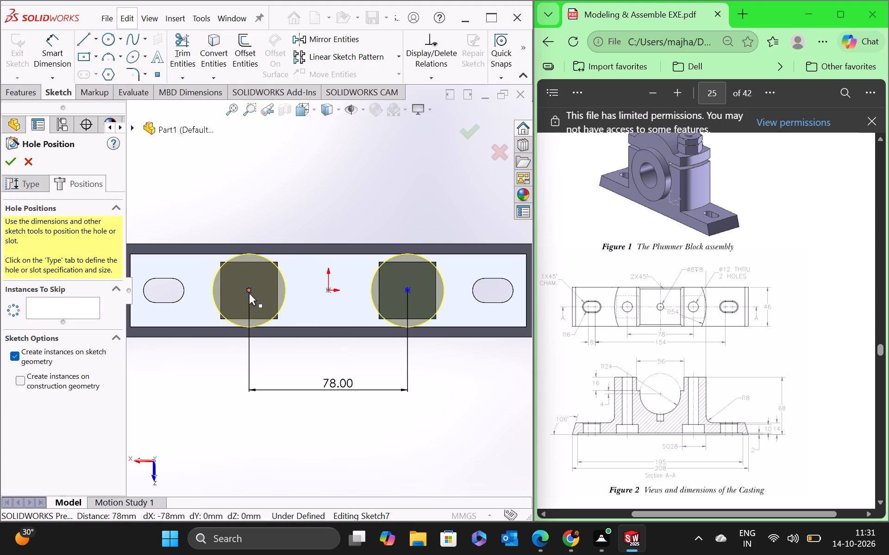
left_click(408, 289, "ctrl")
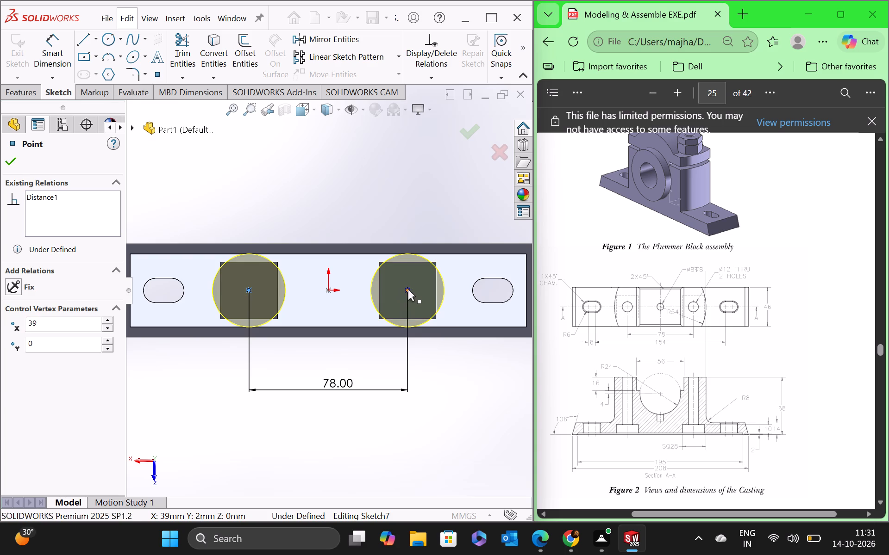
left_click(7, 340)
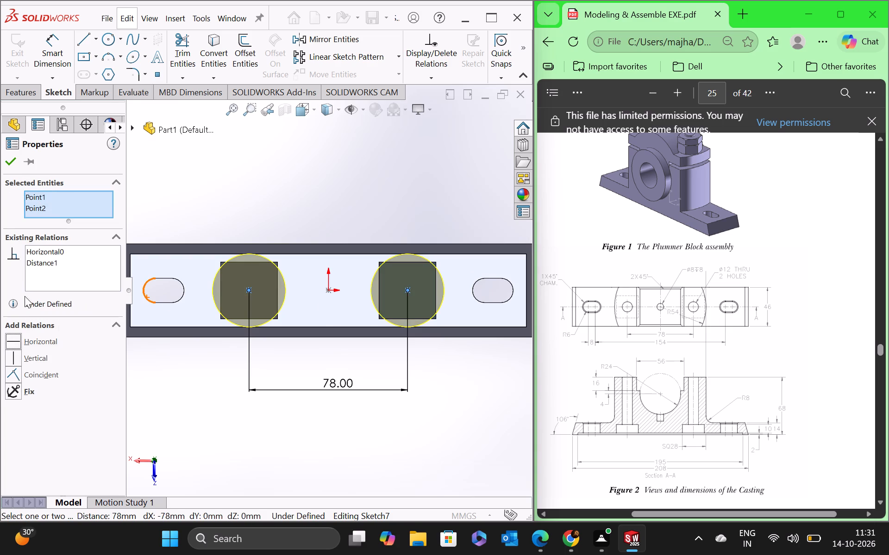
left_click(13, 162)
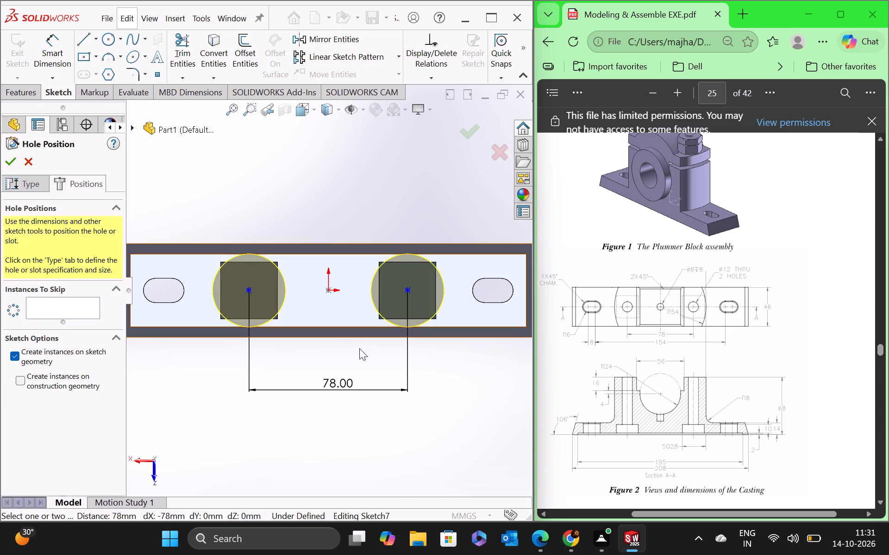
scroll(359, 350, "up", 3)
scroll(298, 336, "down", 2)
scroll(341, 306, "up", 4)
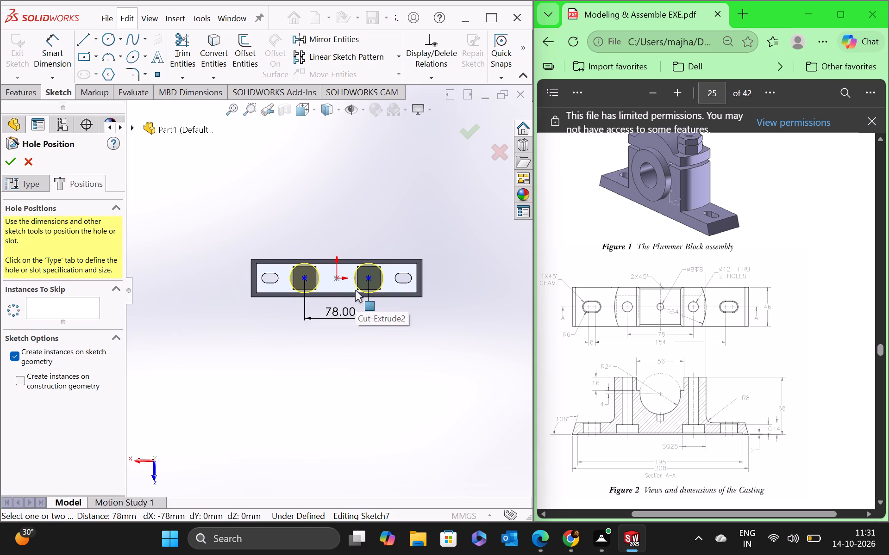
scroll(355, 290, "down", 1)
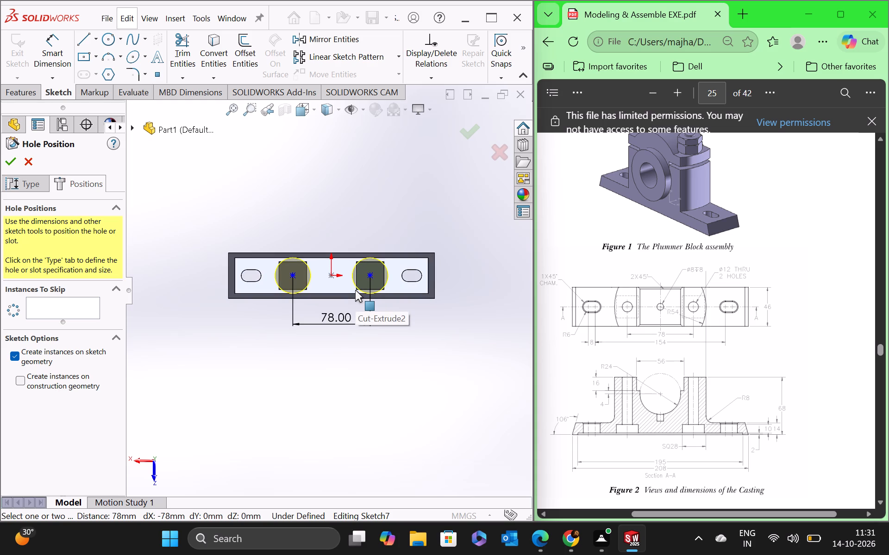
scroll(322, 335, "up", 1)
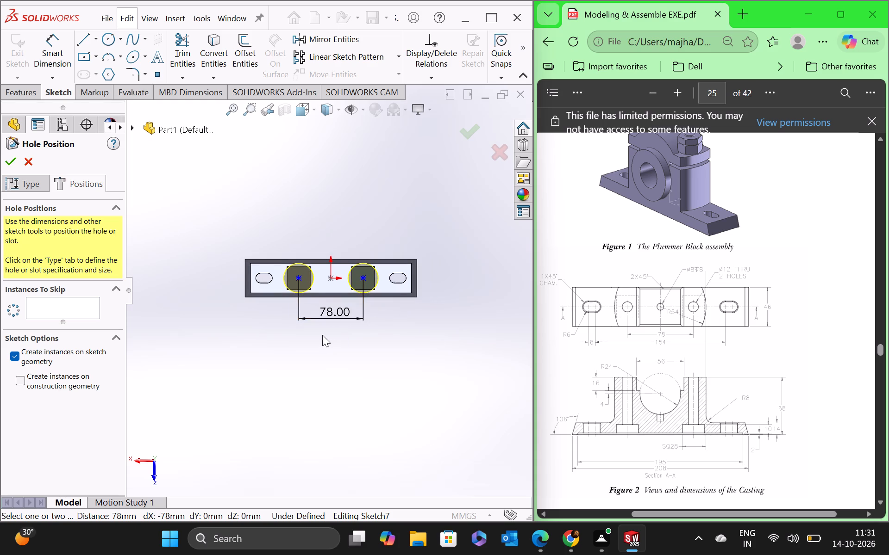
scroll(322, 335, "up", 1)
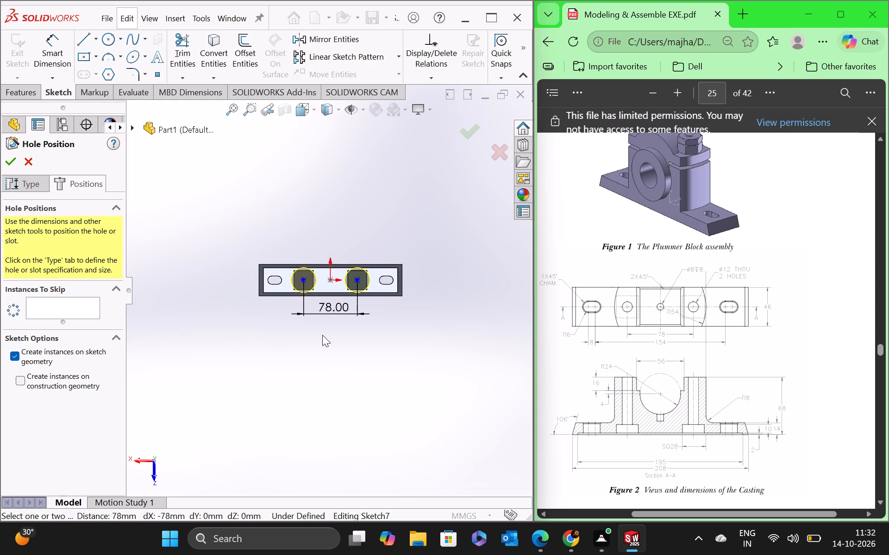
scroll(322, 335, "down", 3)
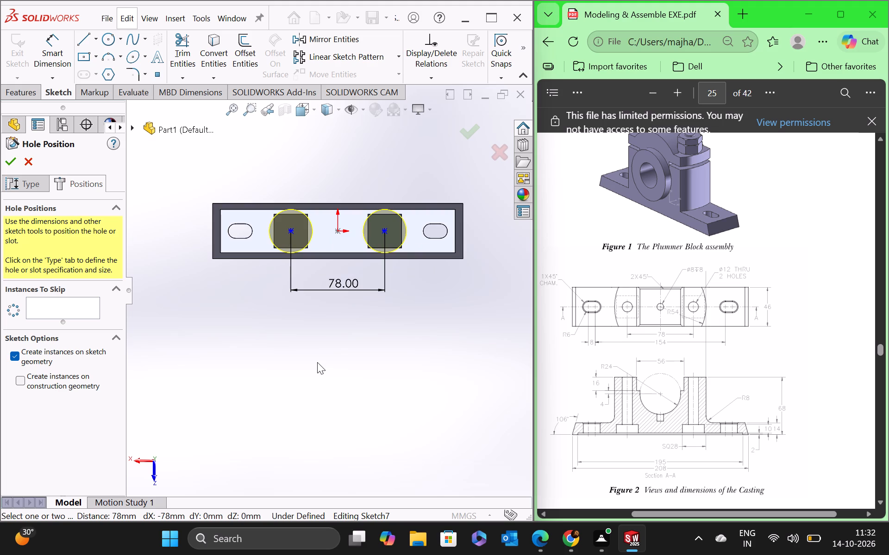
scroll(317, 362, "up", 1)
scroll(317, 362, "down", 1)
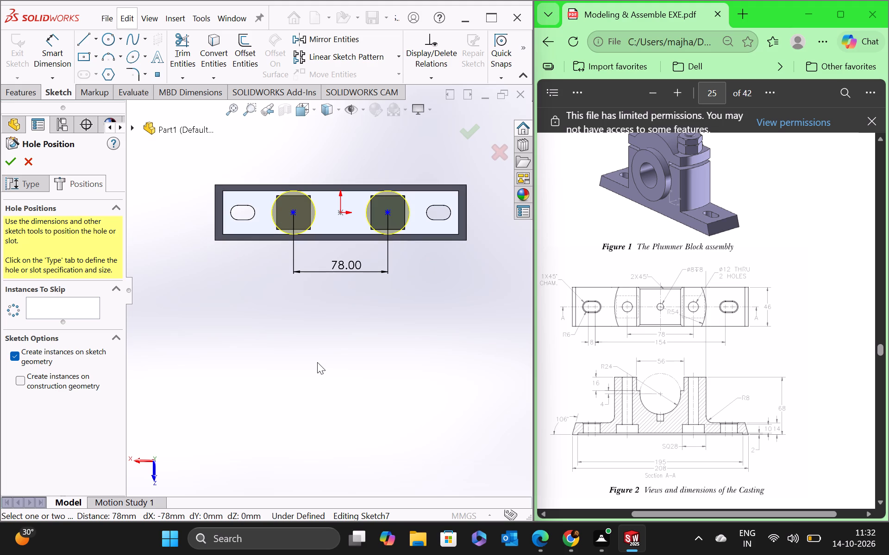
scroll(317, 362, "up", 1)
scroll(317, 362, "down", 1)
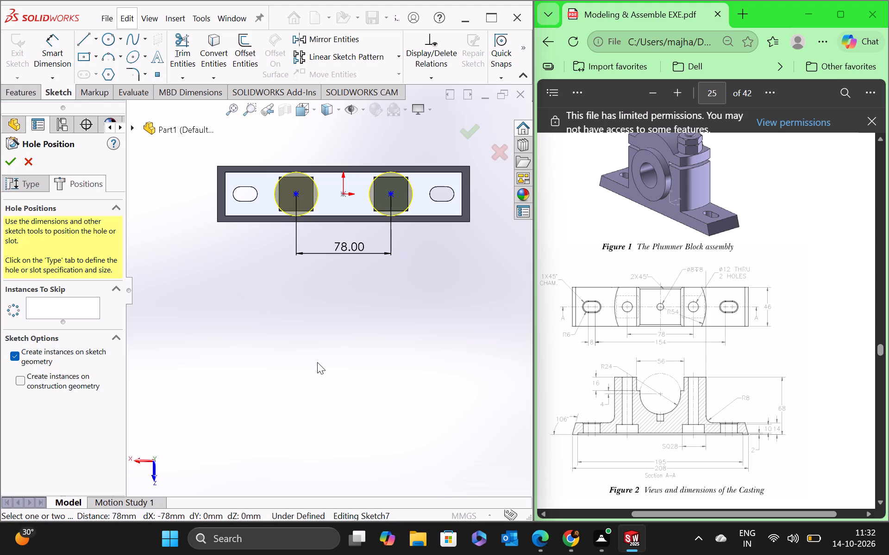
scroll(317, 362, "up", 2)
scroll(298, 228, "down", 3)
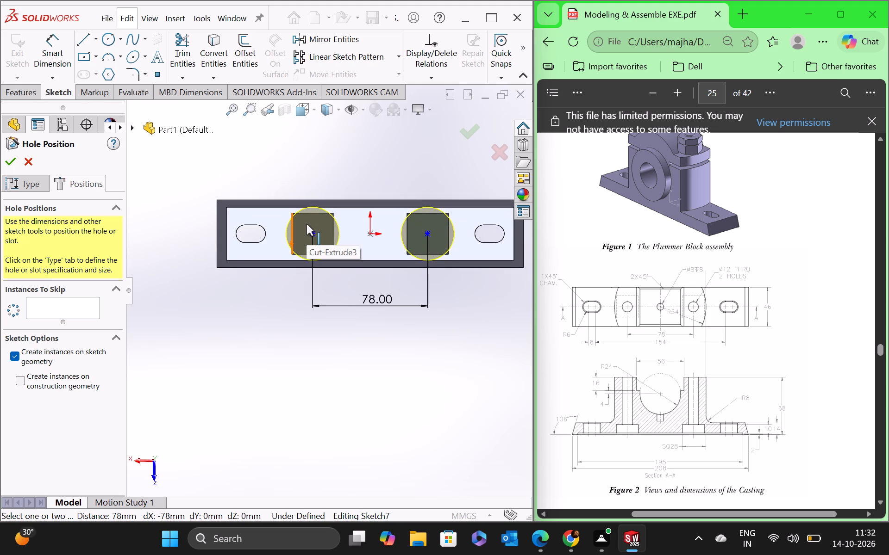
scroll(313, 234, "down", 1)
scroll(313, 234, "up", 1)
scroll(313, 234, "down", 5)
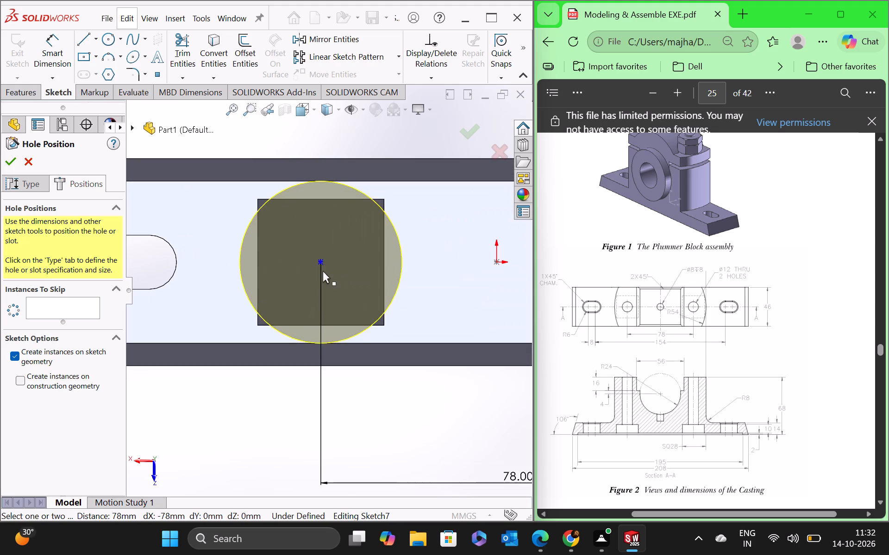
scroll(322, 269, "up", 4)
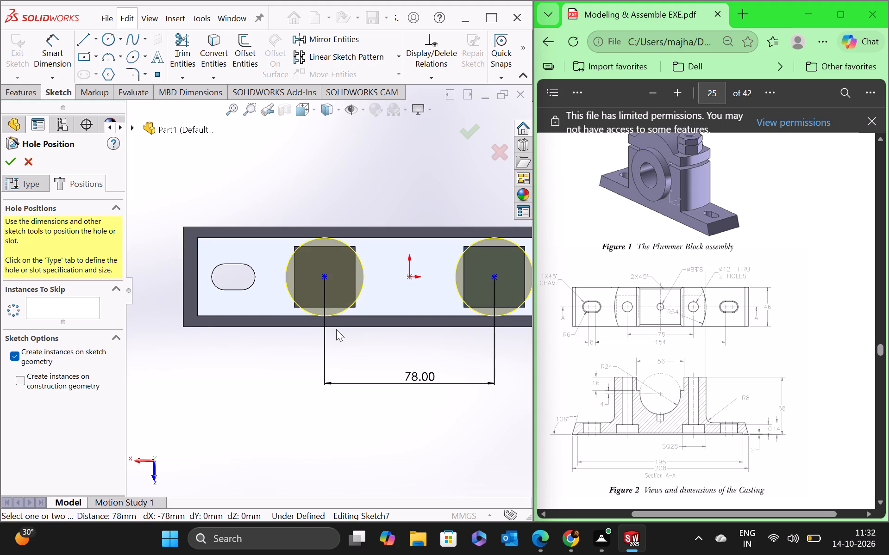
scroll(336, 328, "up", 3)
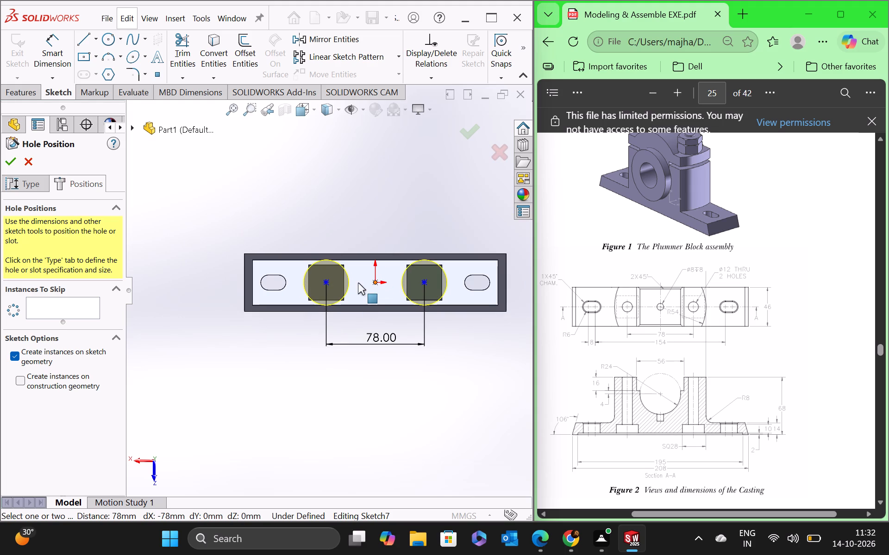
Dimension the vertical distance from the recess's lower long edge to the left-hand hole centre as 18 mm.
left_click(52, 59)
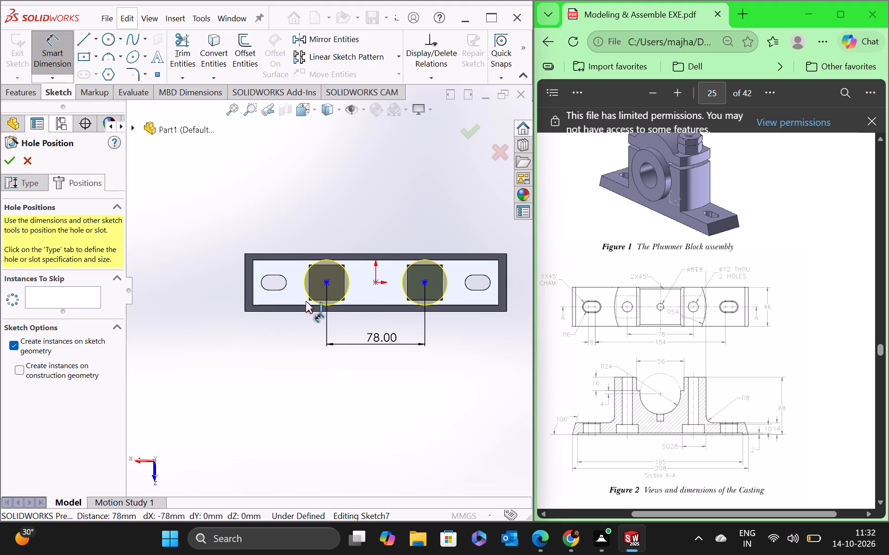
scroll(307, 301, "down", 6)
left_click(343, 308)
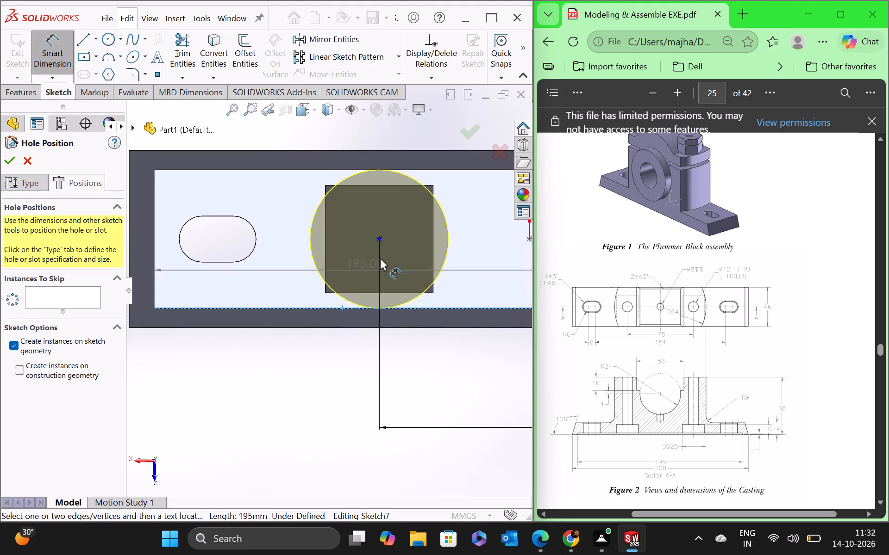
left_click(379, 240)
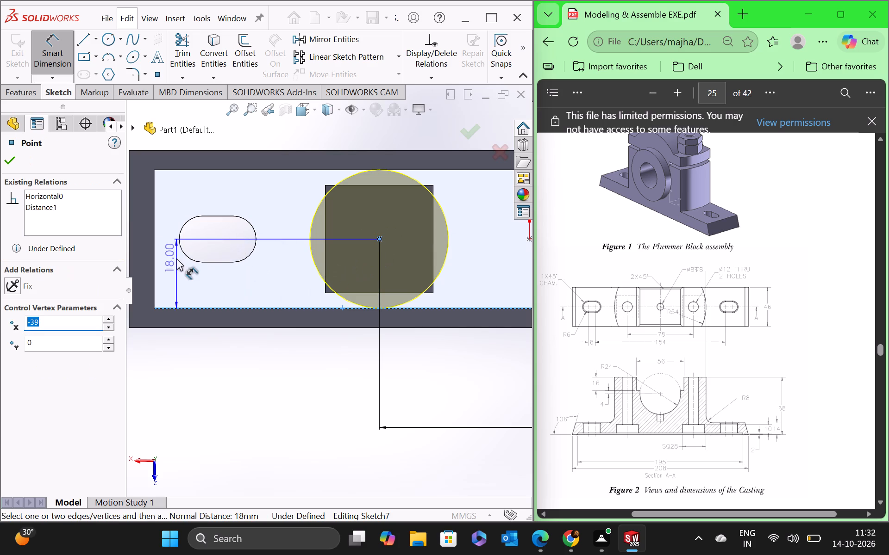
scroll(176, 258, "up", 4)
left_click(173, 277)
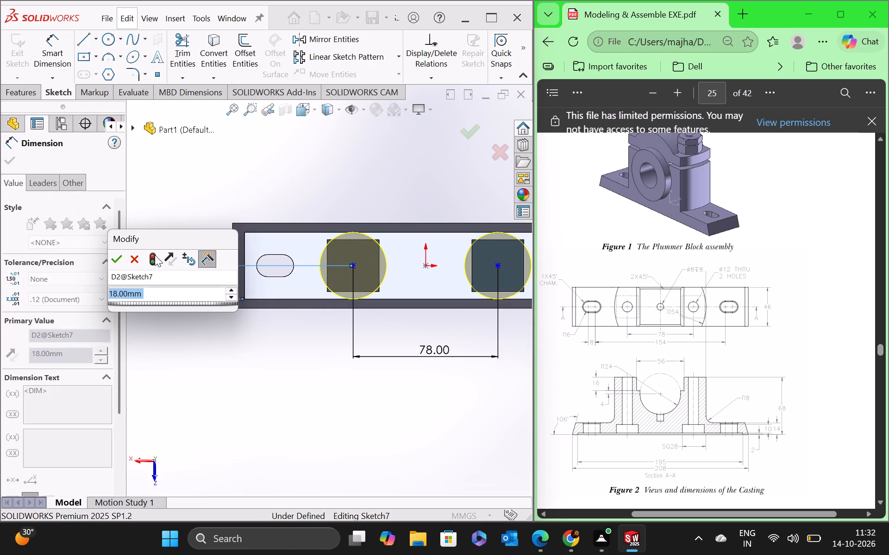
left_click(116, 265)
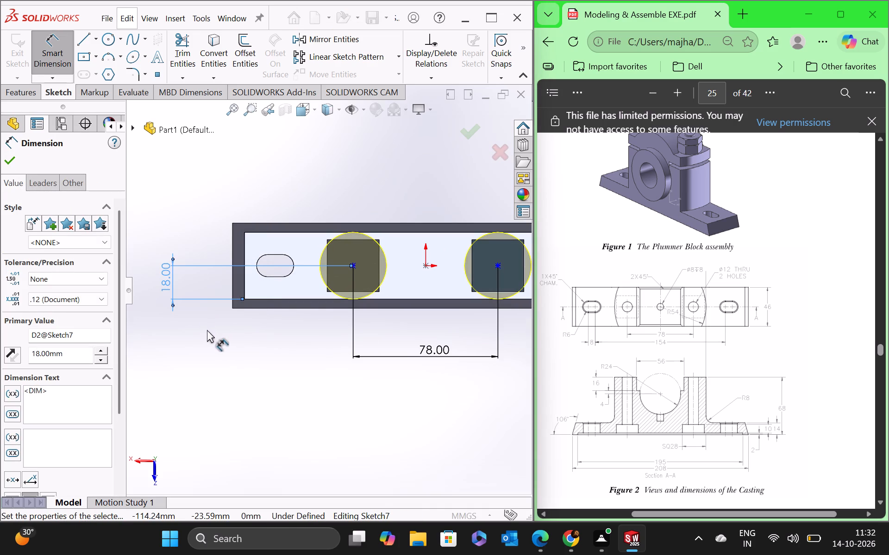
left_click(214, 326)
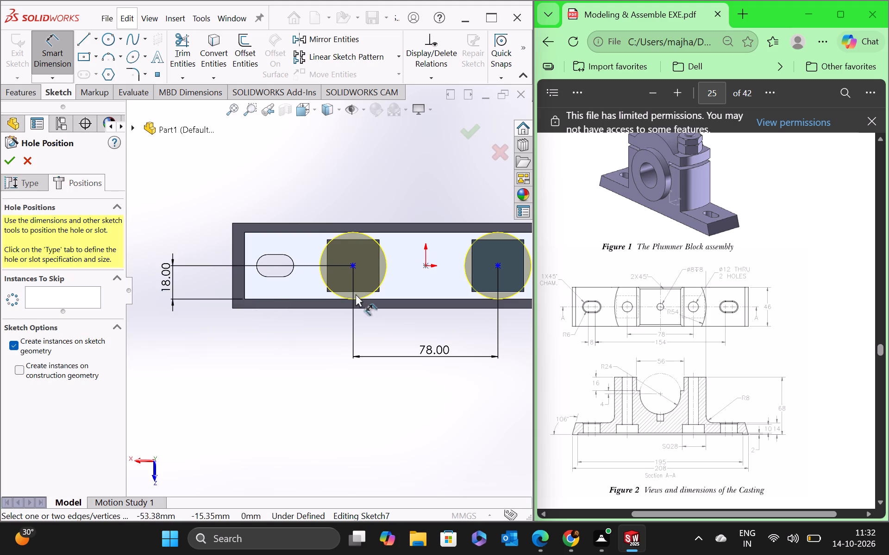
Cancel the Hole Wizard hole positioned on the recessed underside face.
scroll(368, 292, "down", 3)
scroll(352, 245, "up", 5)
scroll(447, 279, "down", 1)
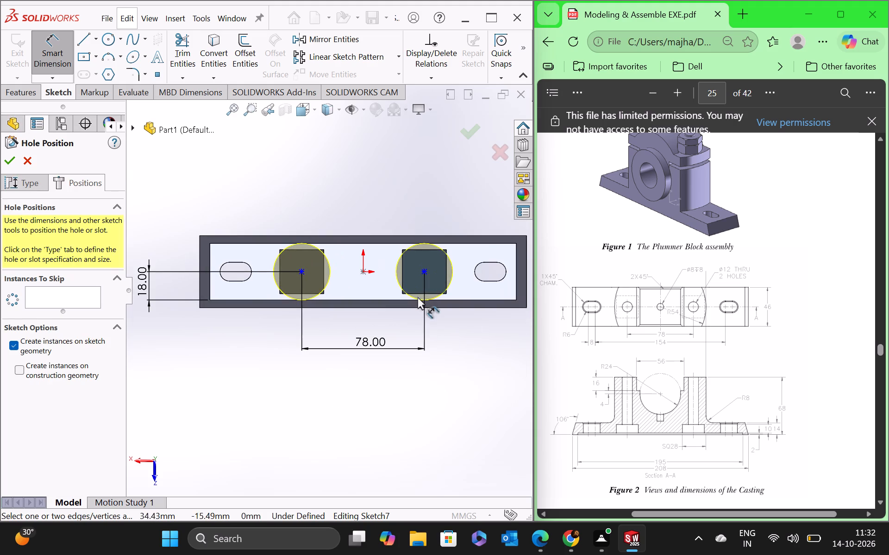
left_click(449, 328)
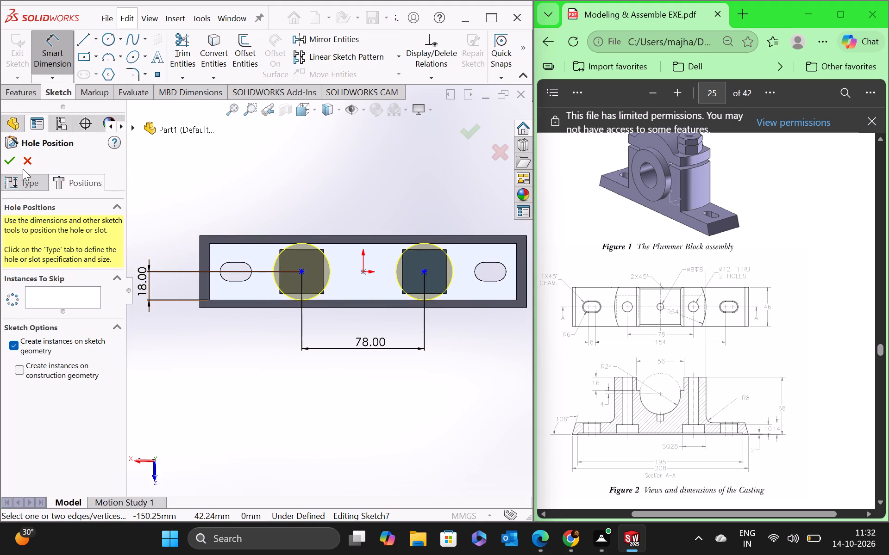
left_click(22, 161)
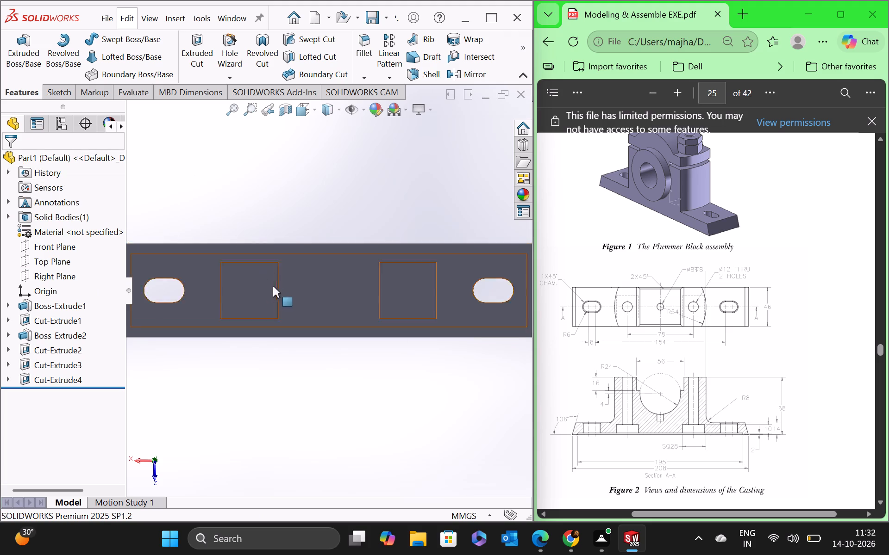
Restart Hole Wizard on the square pocket's floor face and place one hole point at the centre of each square pocket.
scroll(275, 288, "up", 2)
left_click(227, 54)
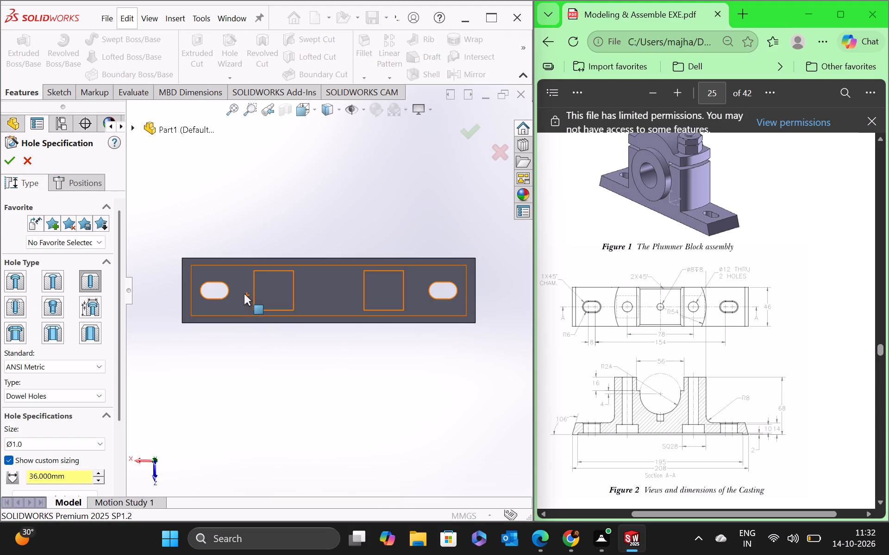
left_click(274, 293)
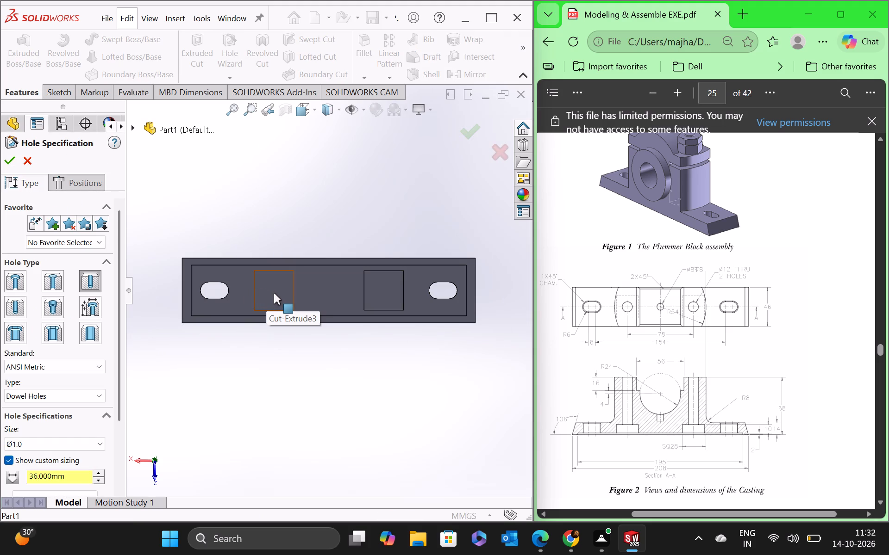
left_click(85, 175)
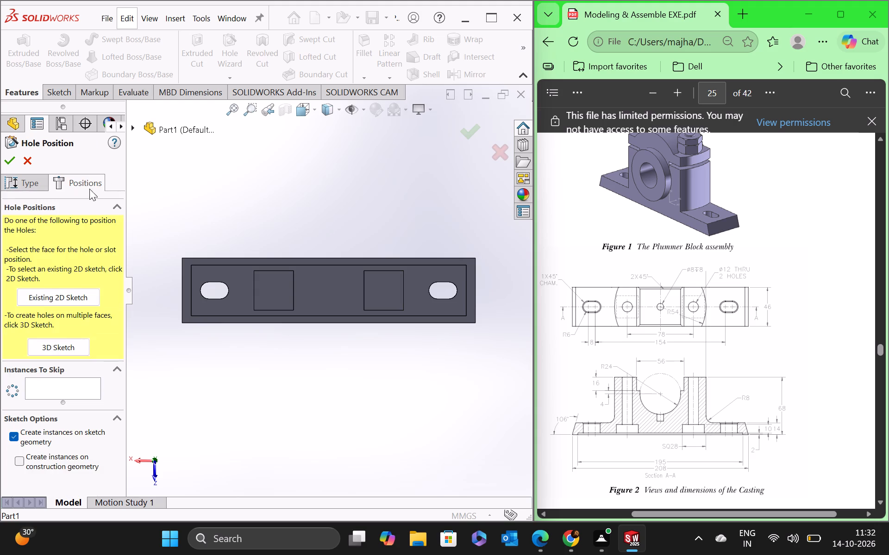
left_click(275, 290)
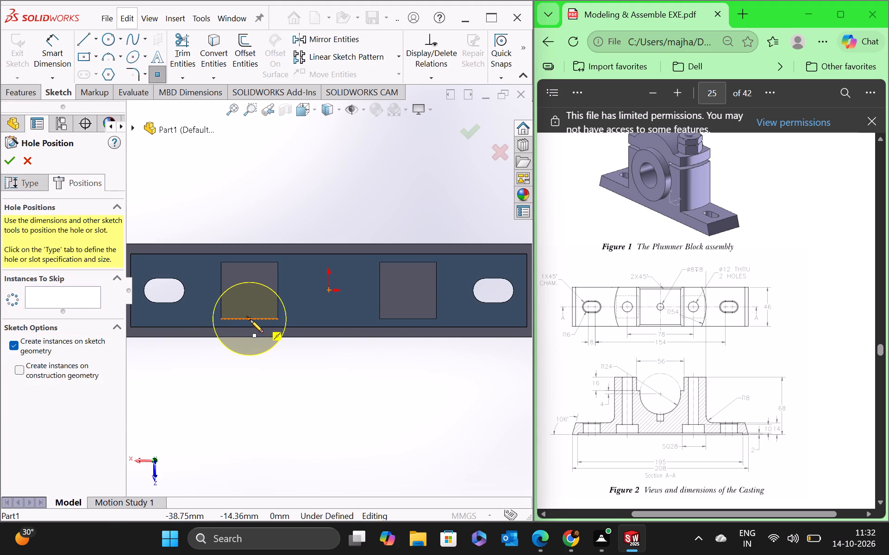
left_click(250, 290)
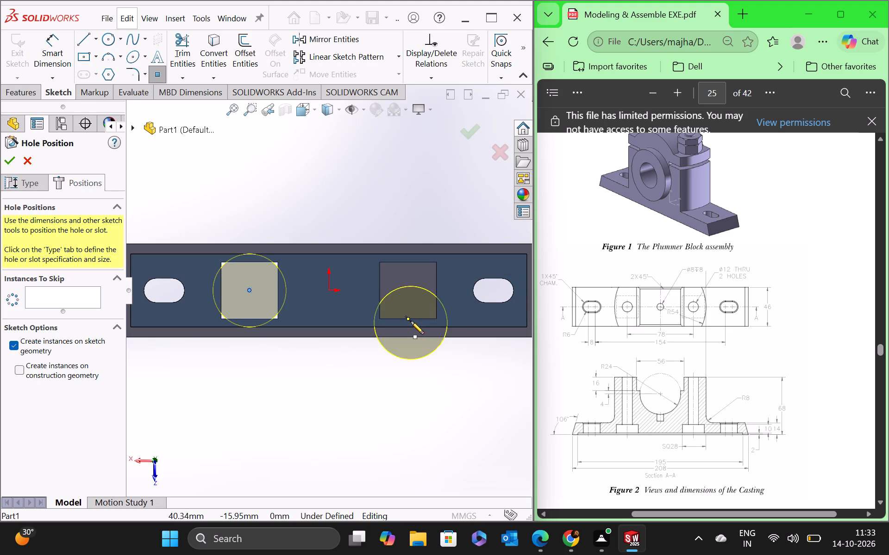
left_click(407, 290)
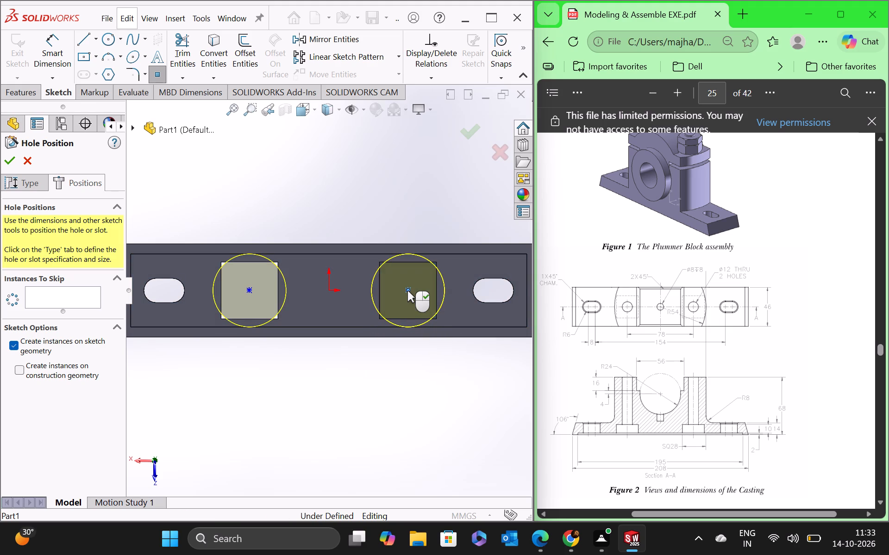
key("Escape")
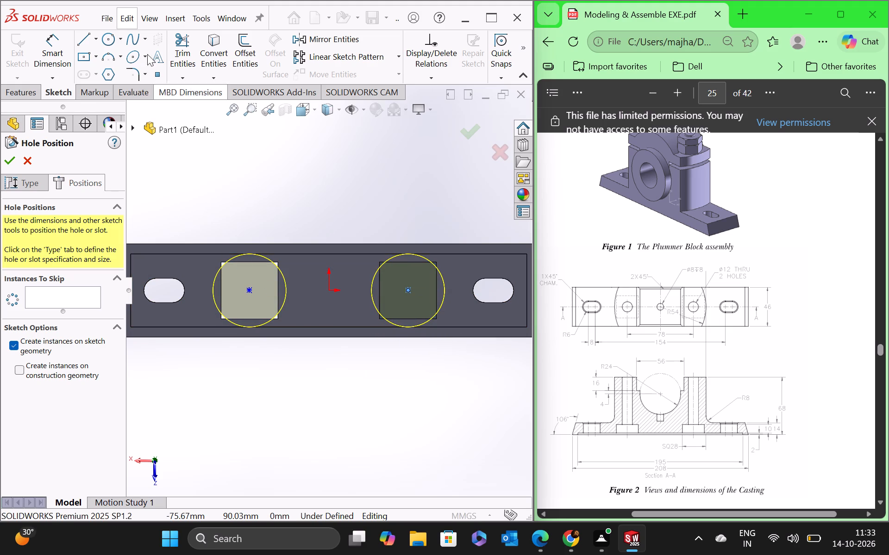
Add a horizontal relation between the two hole centre points and the origin.
left_click(250, 290, "ctrl")
left_click(328, 288, "ctrl")
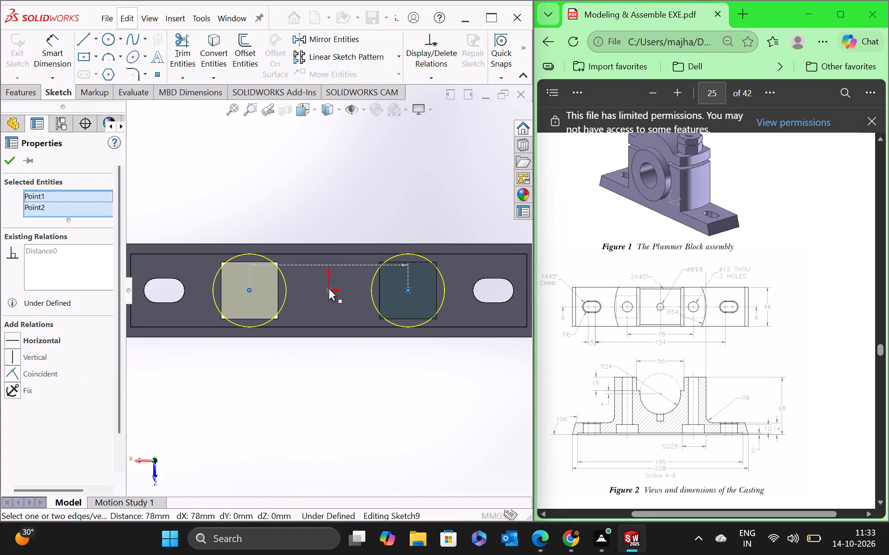
left_click(20, 351)
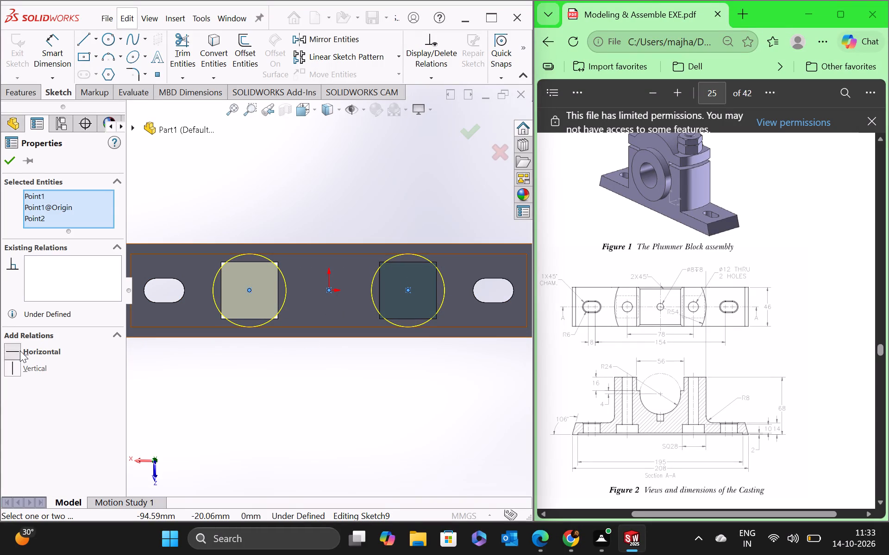
left_click(13, 159)
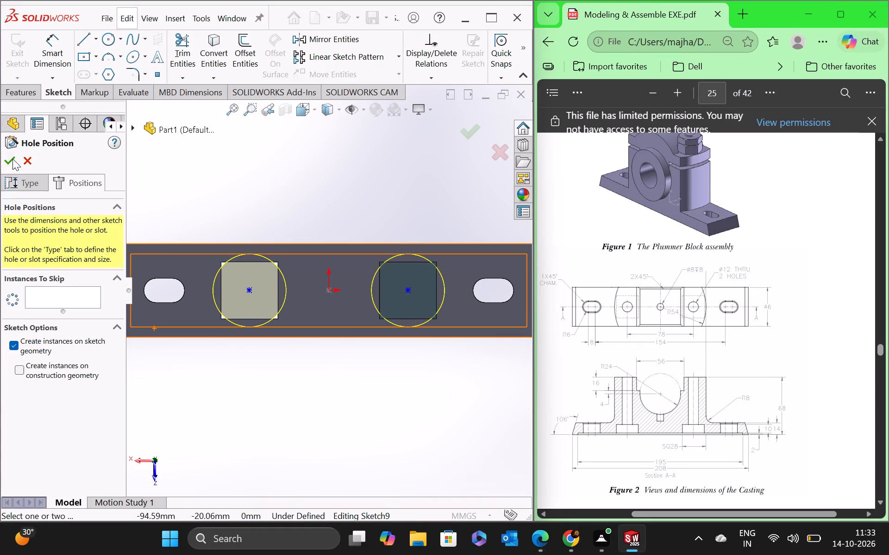
Dimension the horizontal distance from the left-hand hole centre to the origin as 39 mm.
left_click(60, 50)
left_click(249, 288)
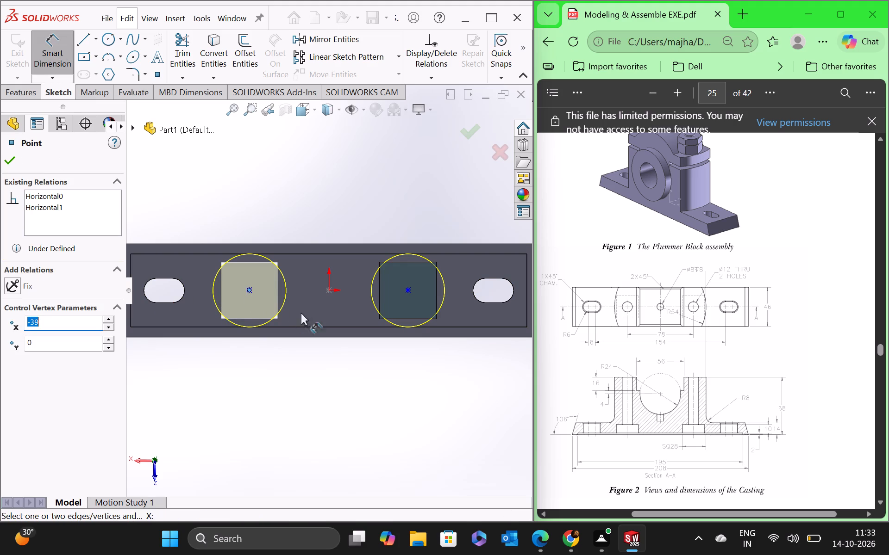
left_click(328, 292)
left_click(299, 382)
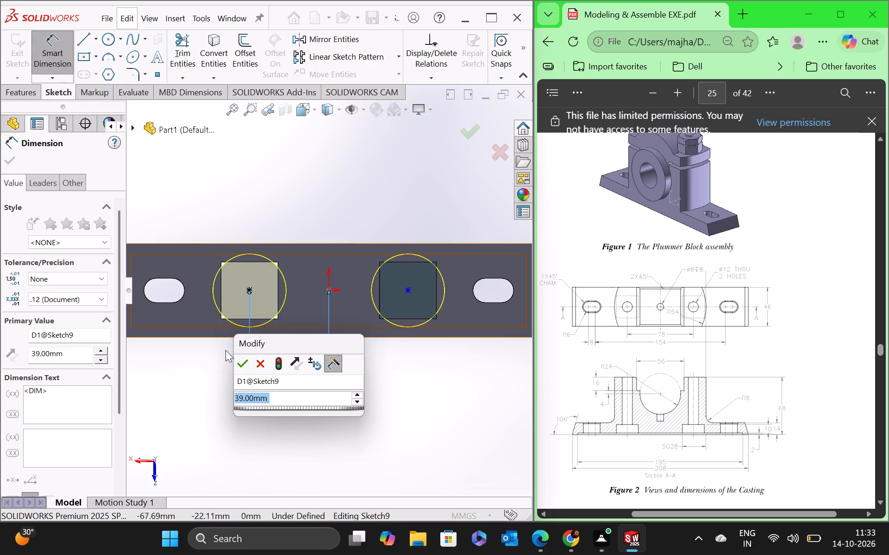
left_click(244, 357)
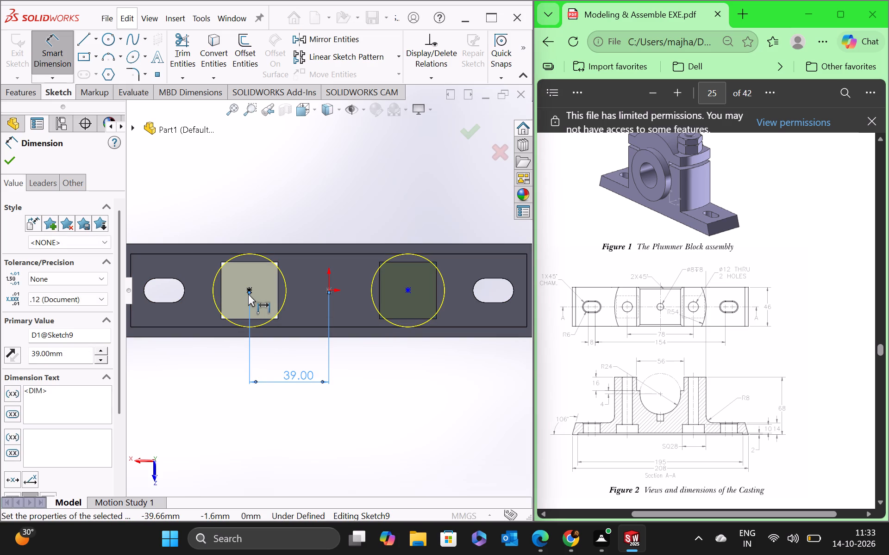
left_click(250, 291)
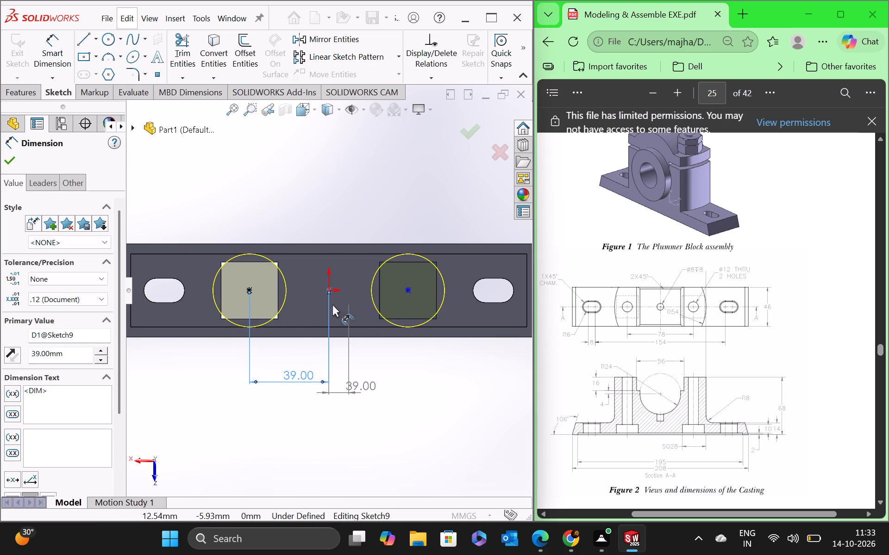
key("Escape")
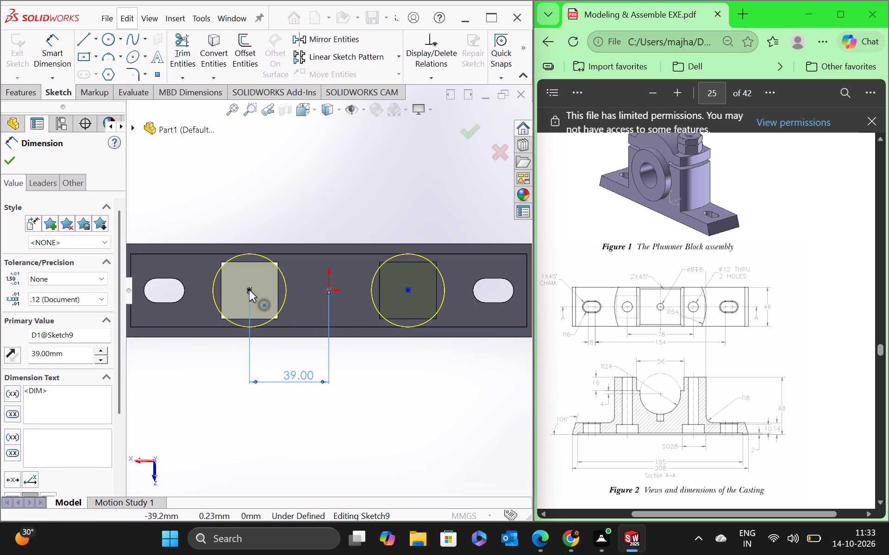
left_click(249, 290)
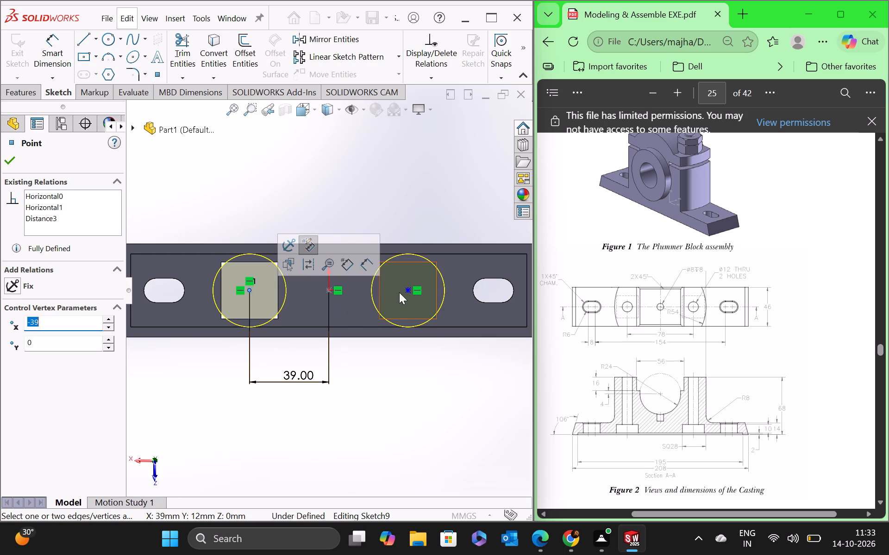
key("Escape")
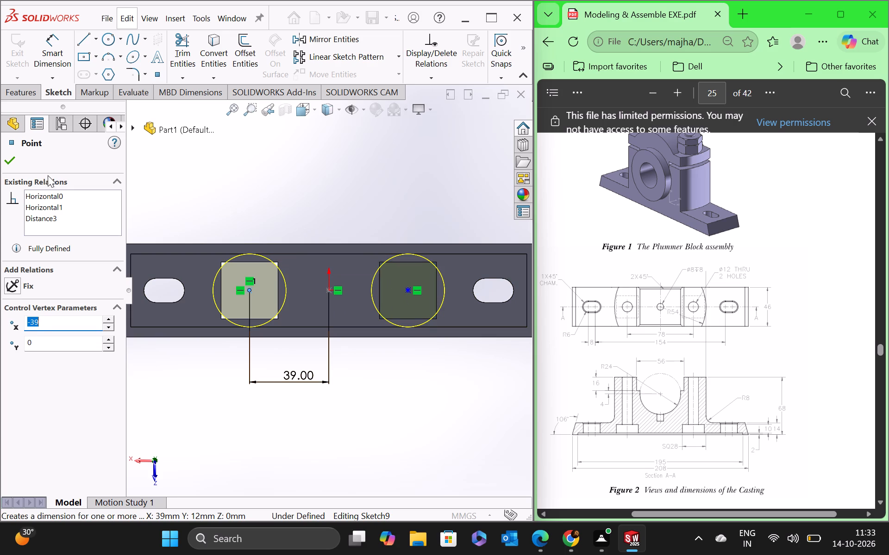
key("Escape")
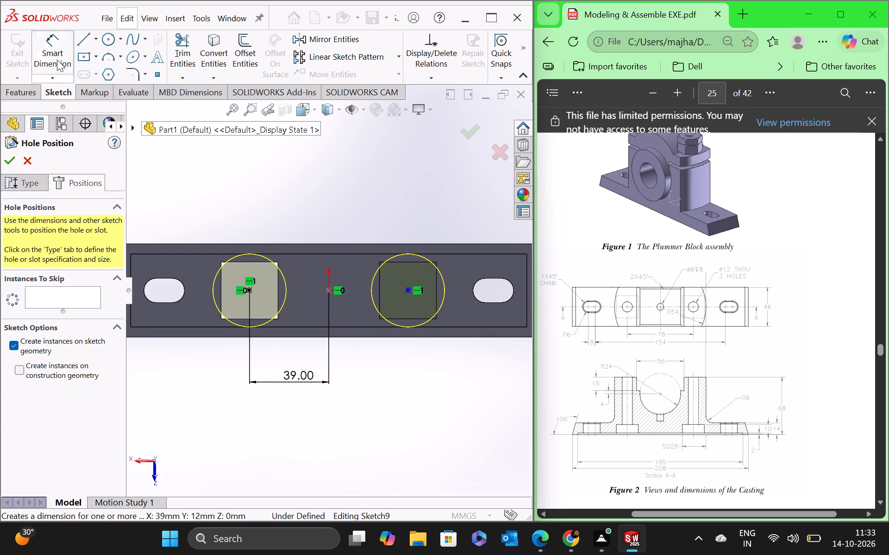
Dimension the horizontal distance between the two hole centre points as 78 mm.
left_click(56, 57)
left_click(248, 290)
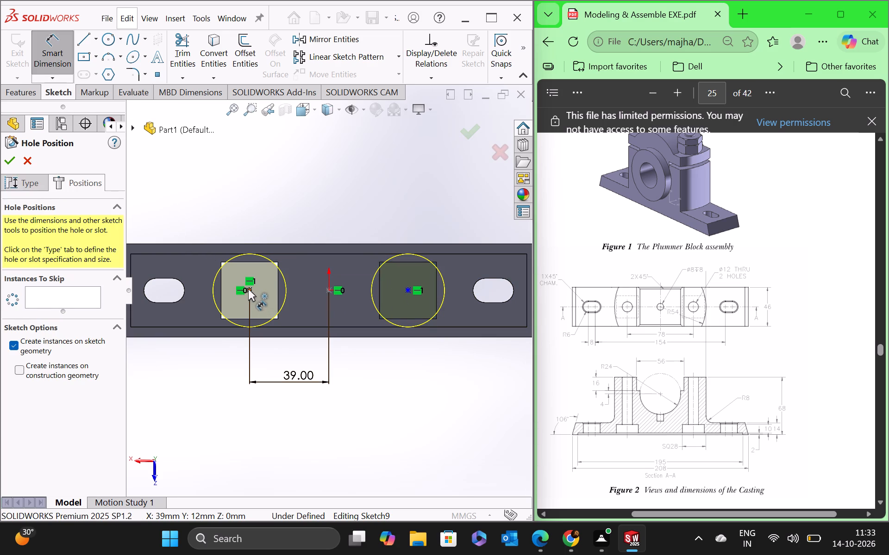
left_click(408, 286)
left_click(407, 290)
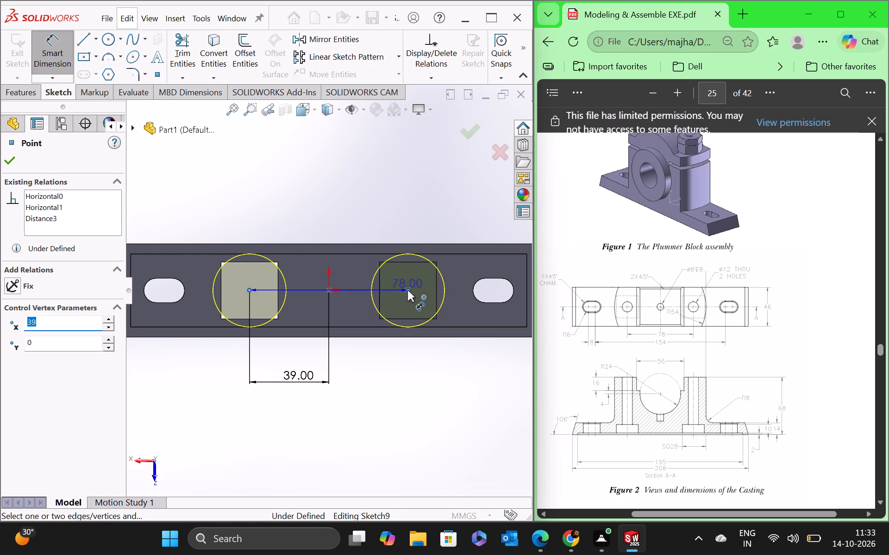
left_click(403, 220)
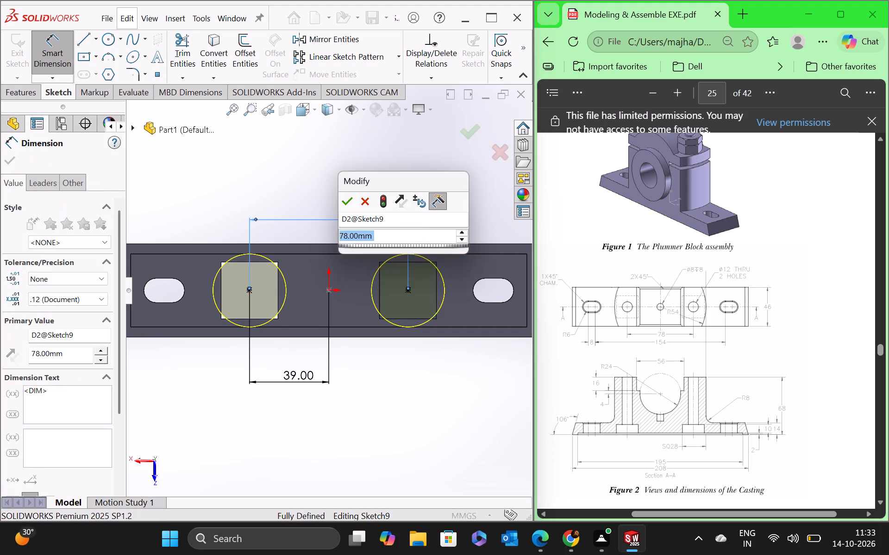
key("Escape")
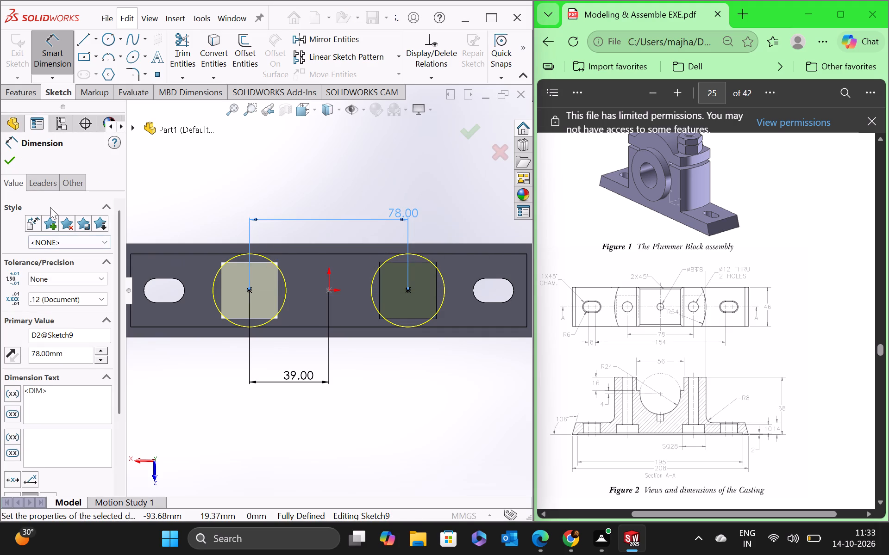
left_click(10, 160)
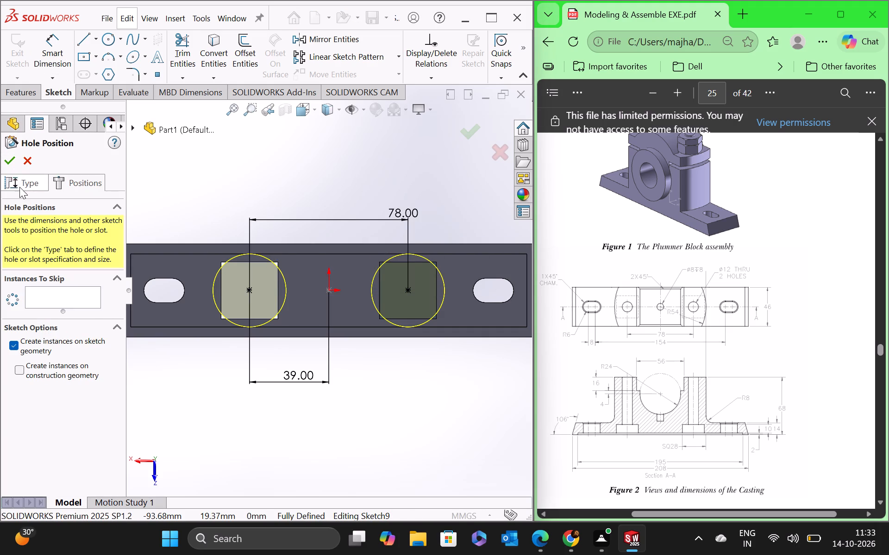
Set the custom diameter of the two Through All holes to 12 mm and complete the Hole Wizard feature.
left_click(19, 187)
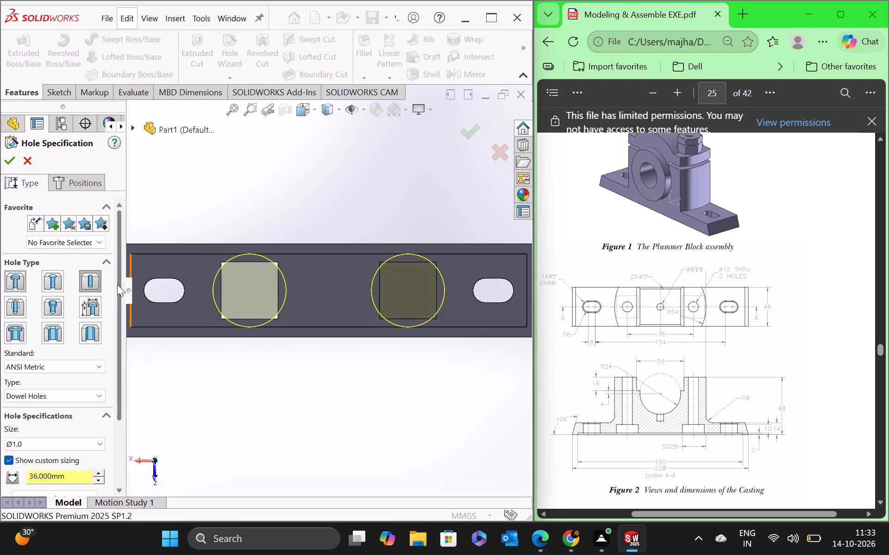
left_click_drag(118, 285, 112, 388)
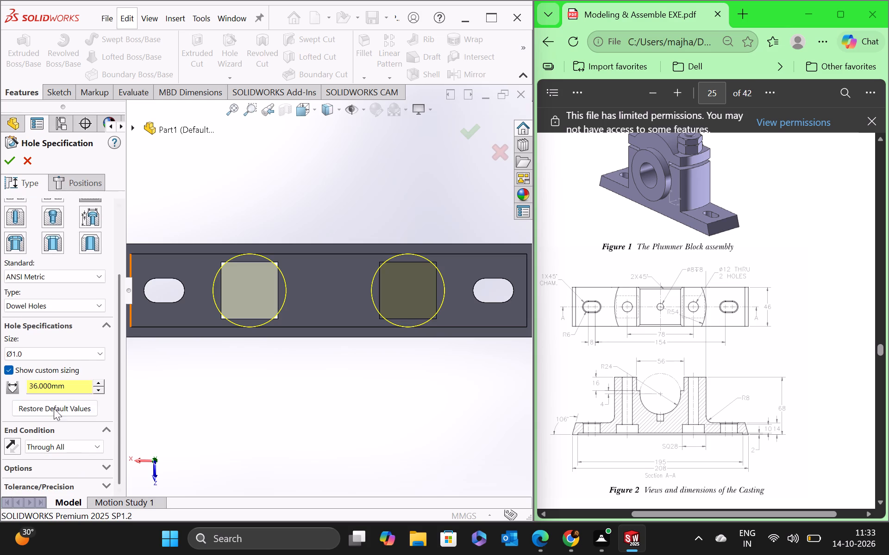
double_click(72, 388)
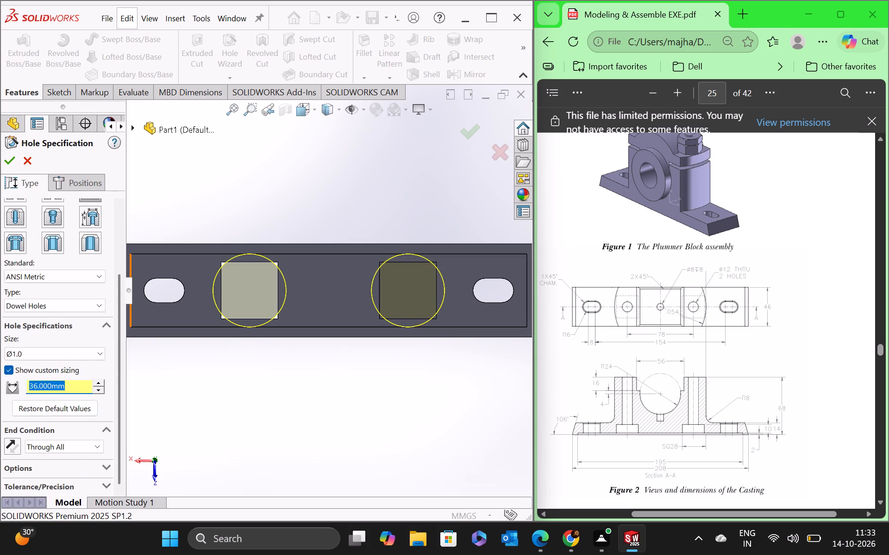
type("12")
key("Return")
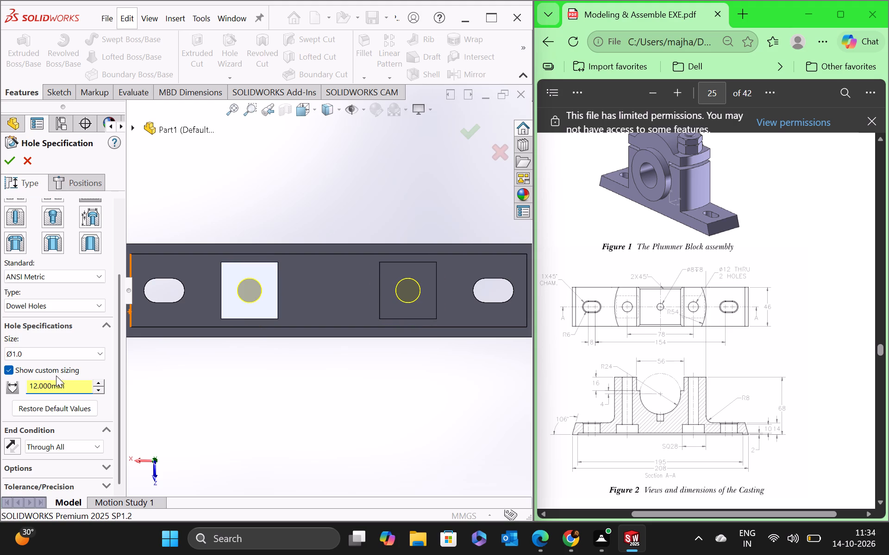
left_click(12, 163)
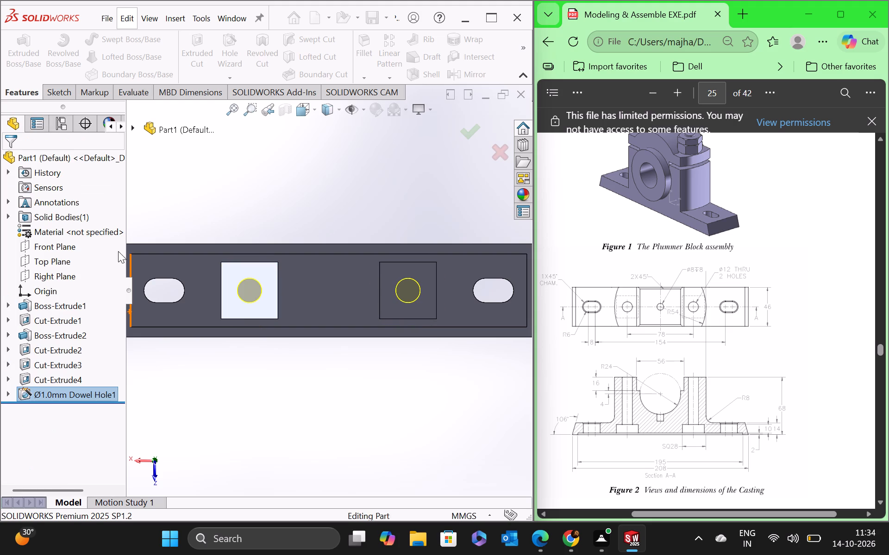
Chamfer the front and back arc edges of the semicircular bearing seat at 2 mm x 45°.
middle_click_drag(305, 179, 309, 335)
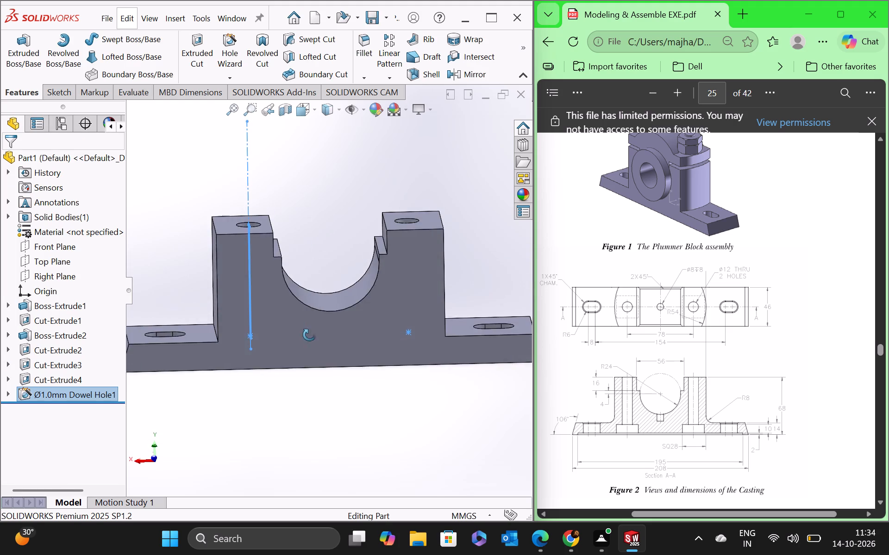
middle_click_drag(309, 335, 310, 348)
scroll(311, 269, "up", 1)
scroll(311, 268, "down", 1)
scroll(310, 264, "up", 1)
left_click(338, 209)
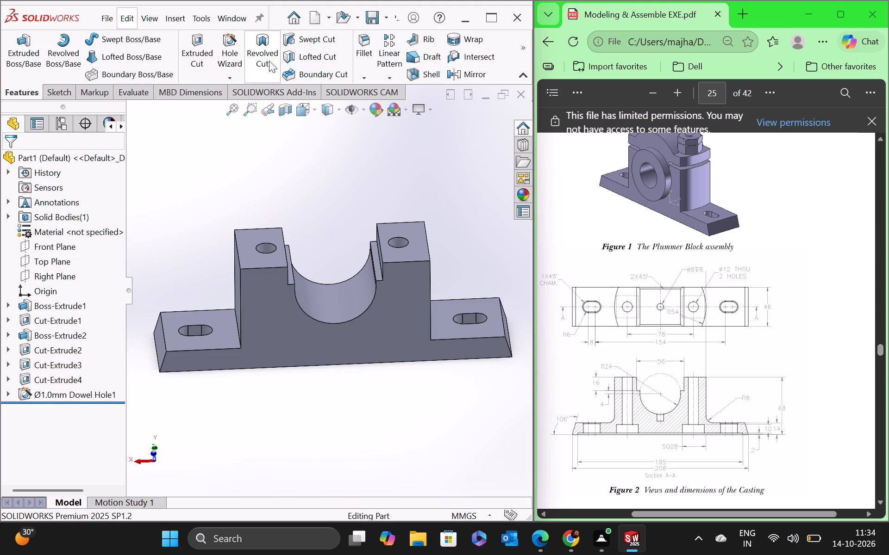
left_click(362, 81)
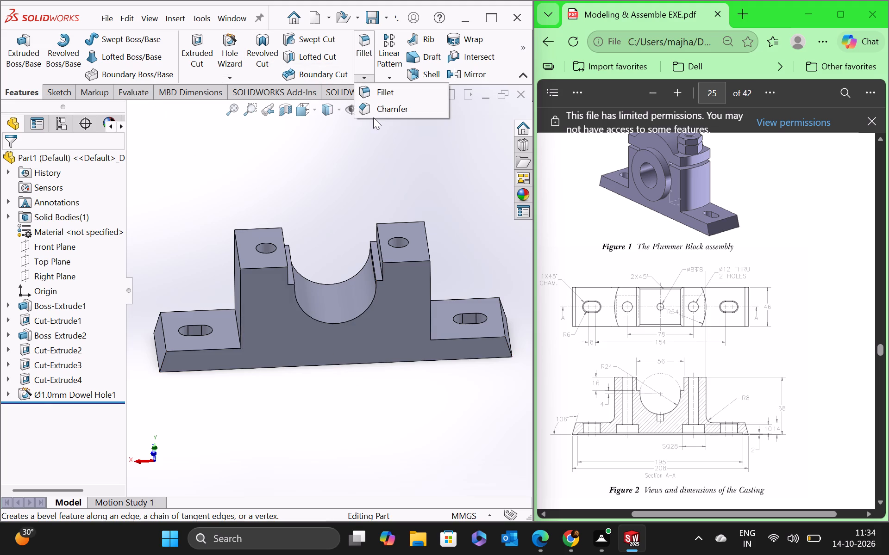
left_click(375, 109)
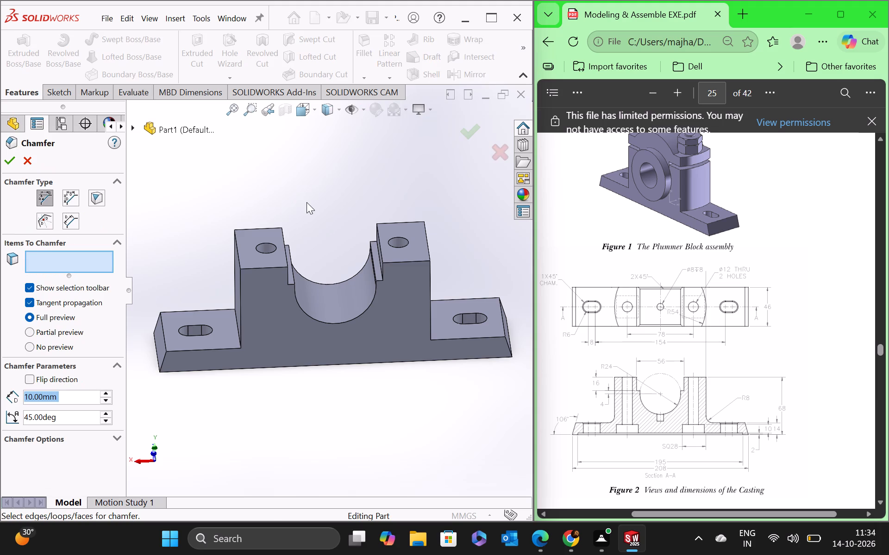
left_click(79, 395)
left_click(75, 394)
double_click(81, 397)
key("2")
key("Return")
left_click(334, 324)
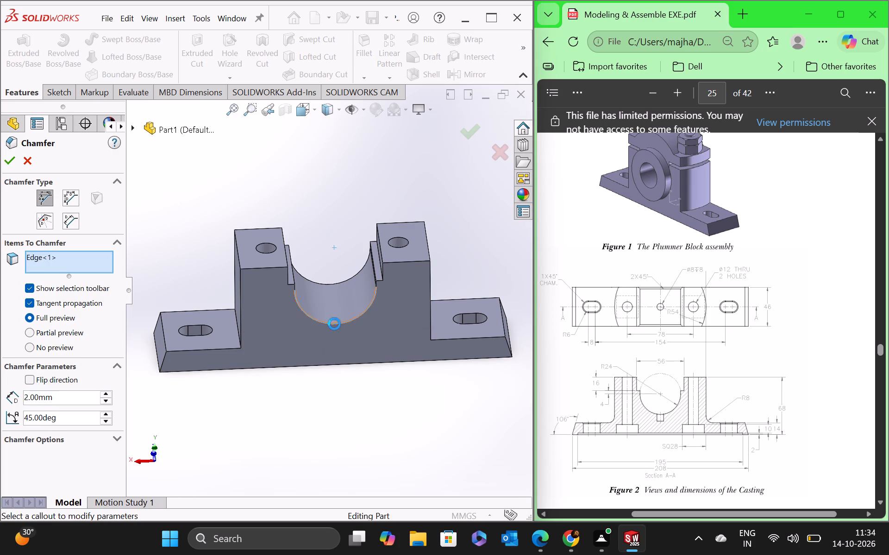
middle_click_drag(338, 236, 344, 334)
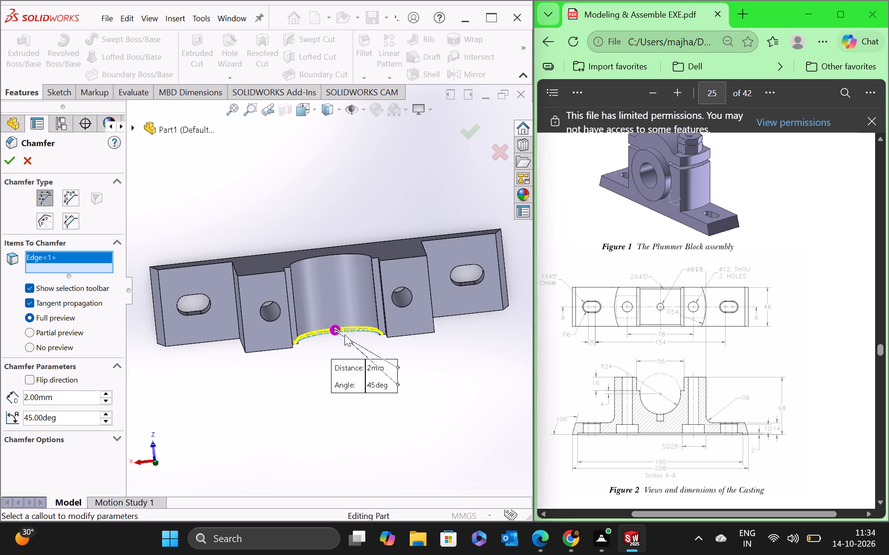
middle_click_drag(344, 334, 344, 333)
left_click(305, 259)
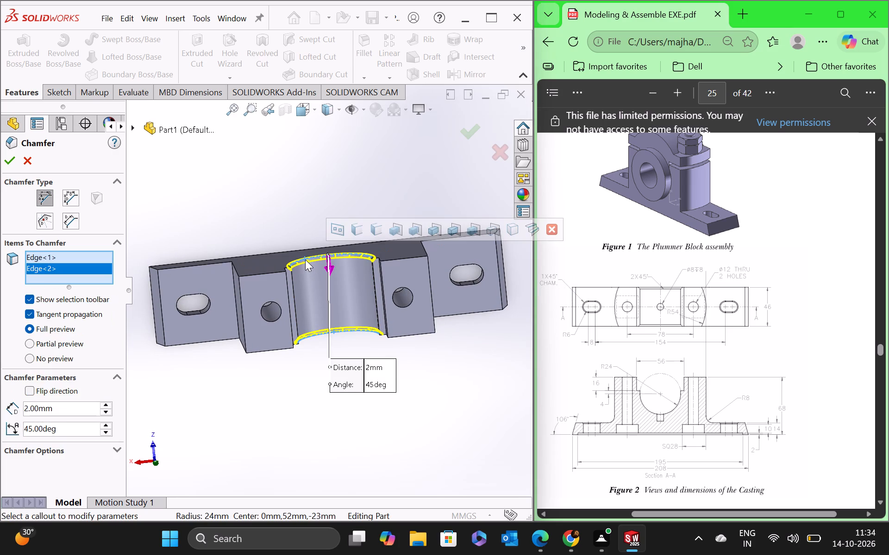
middle_click_drag(311, 229, 301, 184)
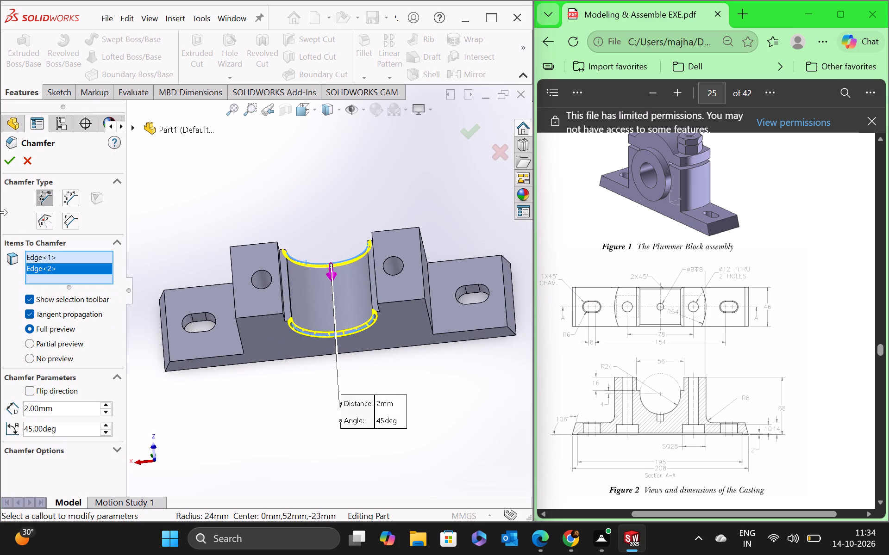
left_click(12, 163)
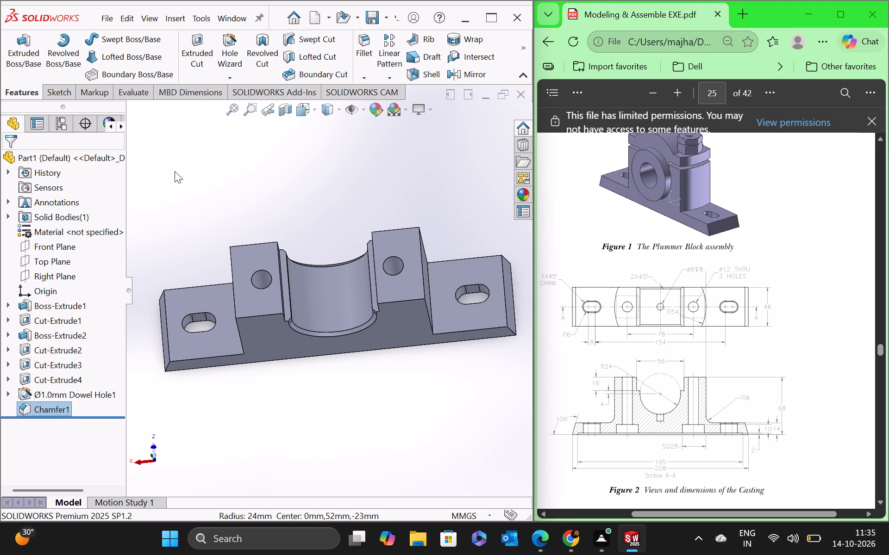
Chamfer the top edge loops of both mounting slots on the base flanges at 1 mm x 45°.
left_click(363, 79)
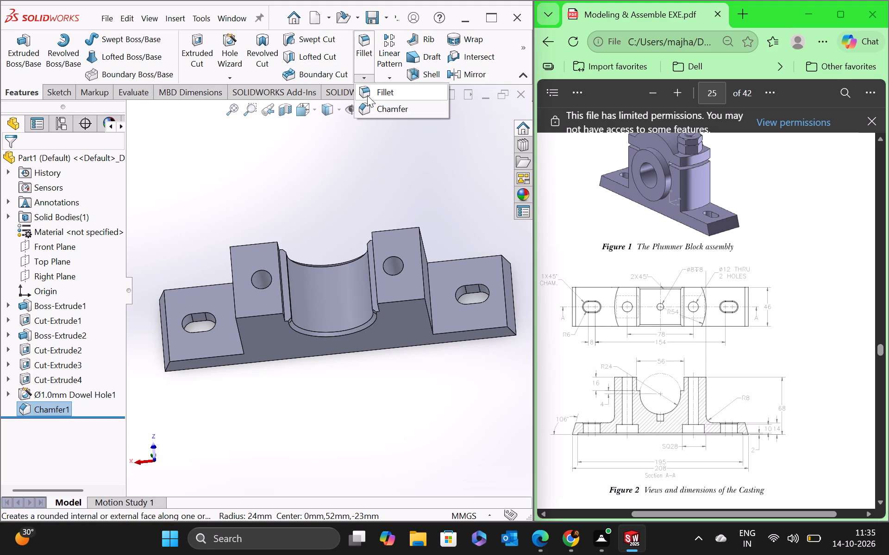
left_click(369, 101)
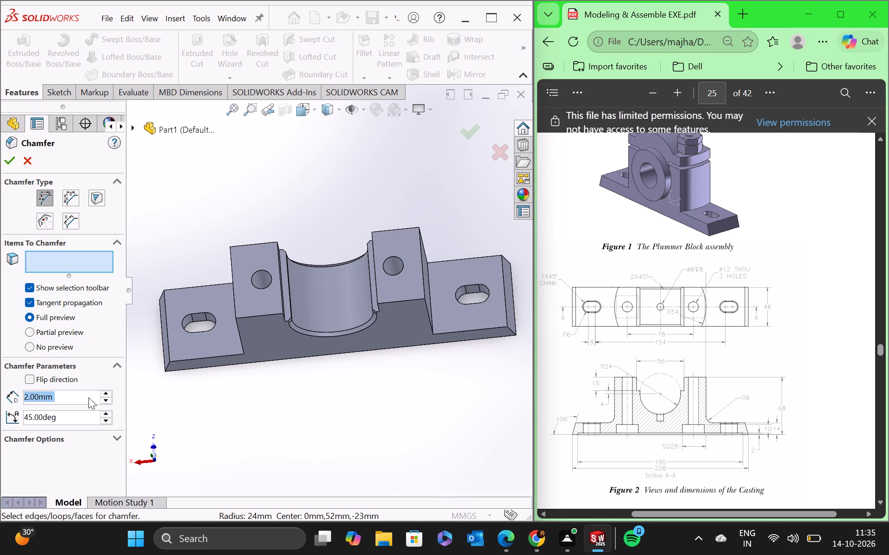
key("1")
key("Return")
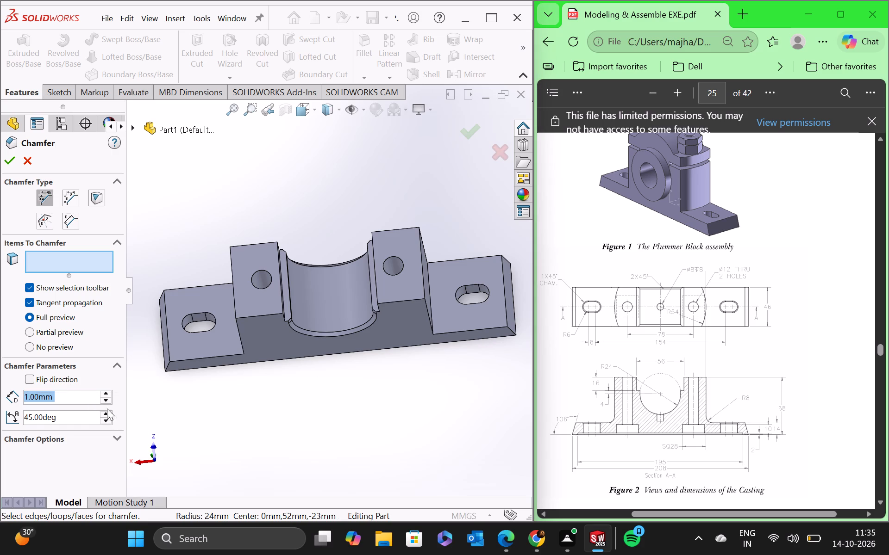
scroll(188, 311, "down", 7)
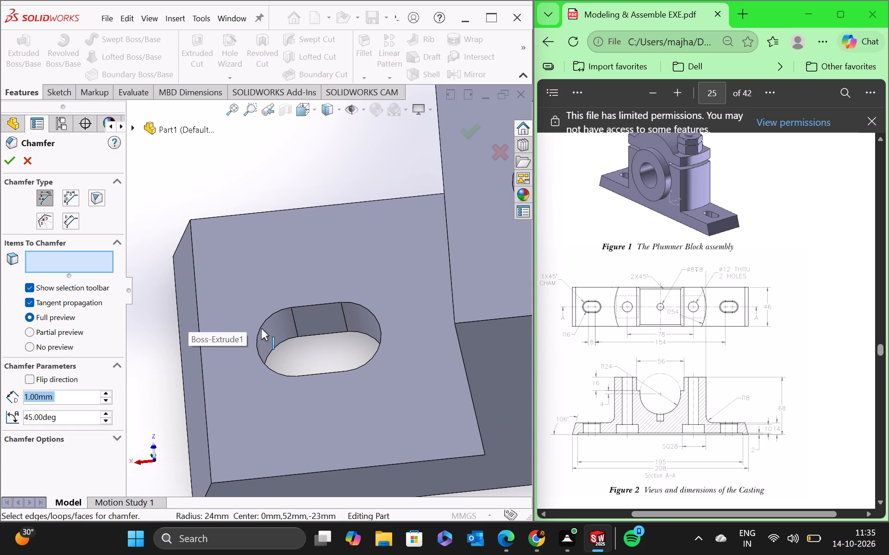
left_click(263, 323)
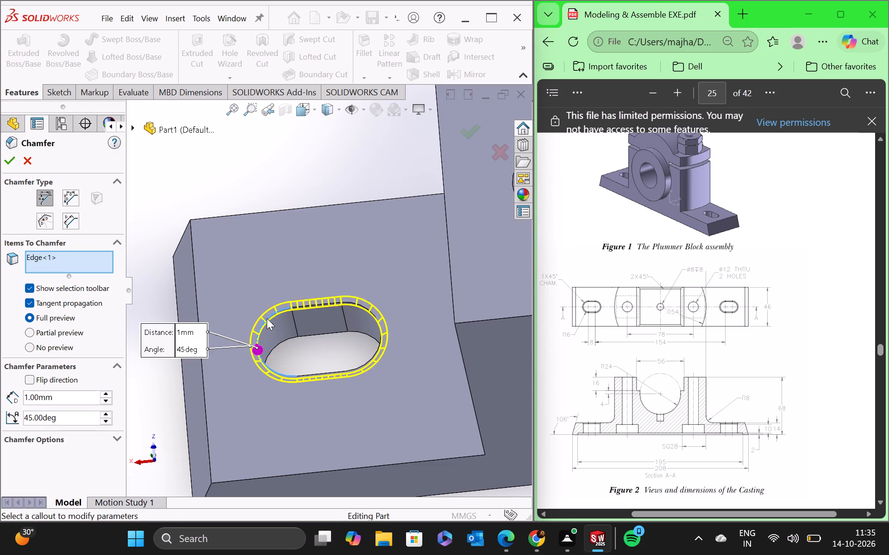
scroll(321, 349, "up", 5)
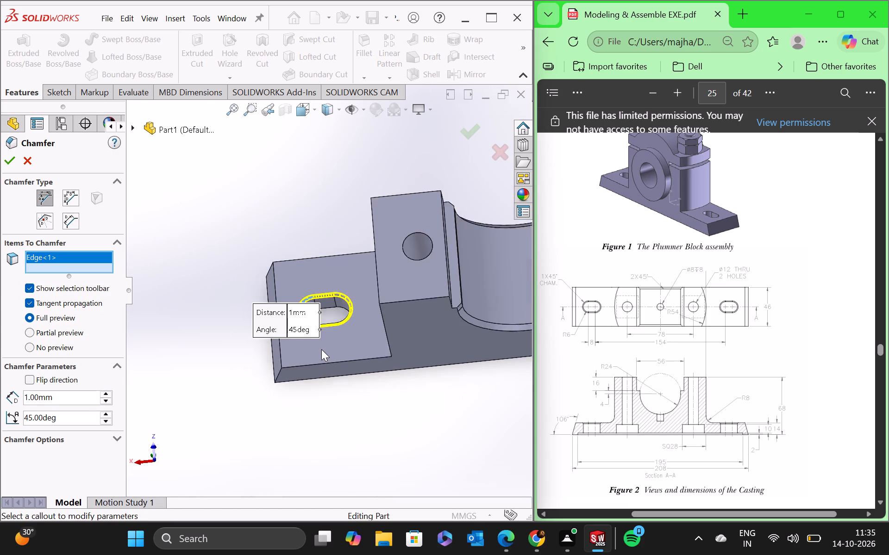
scroll(321, 349, "up", 2)
scroll(457, 292, "down", 5)
scroll(451, 285, "up", 8)
scroll(447, 284, "down", 9)
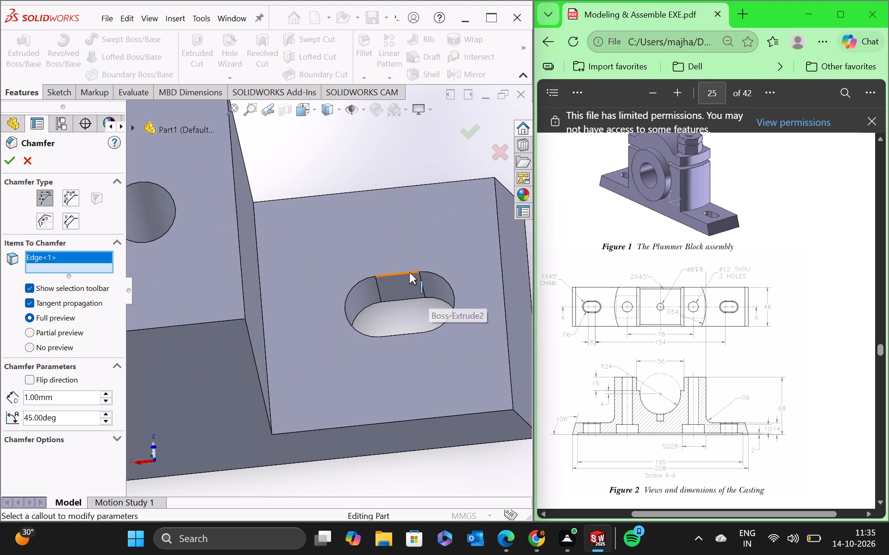
left_click(409, 272)
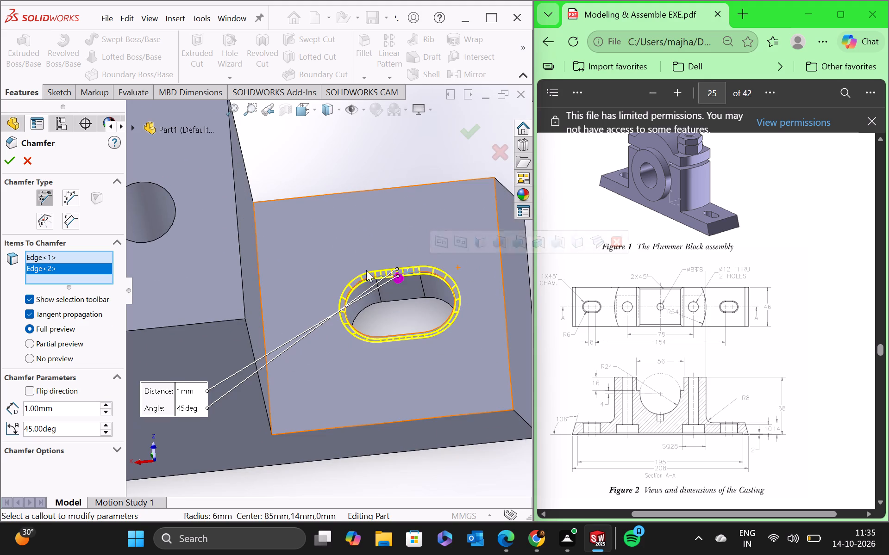
scroll(384, 306, "up", 6)
scroll(240, 381, "down", 1)
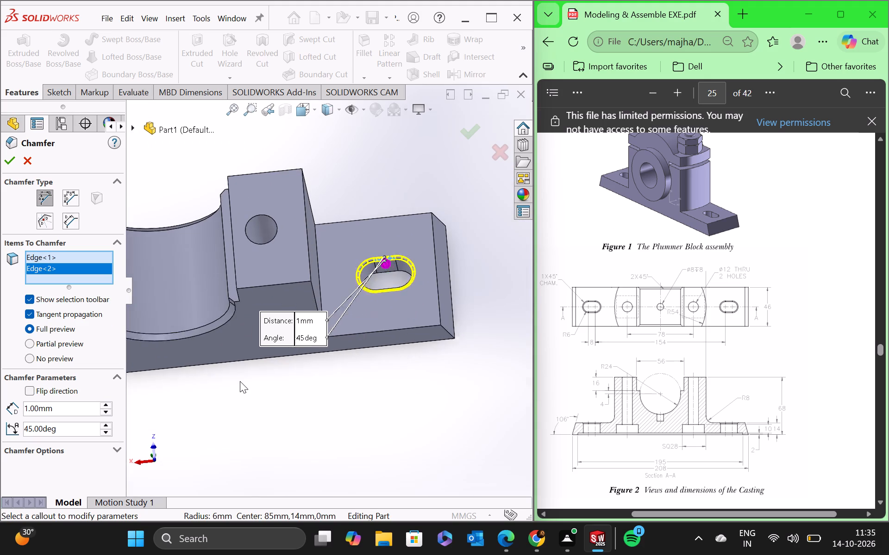
scroll(240, 381, "down", 1)
scroll(238, 382, "up", 2)
left_click(10, 161)
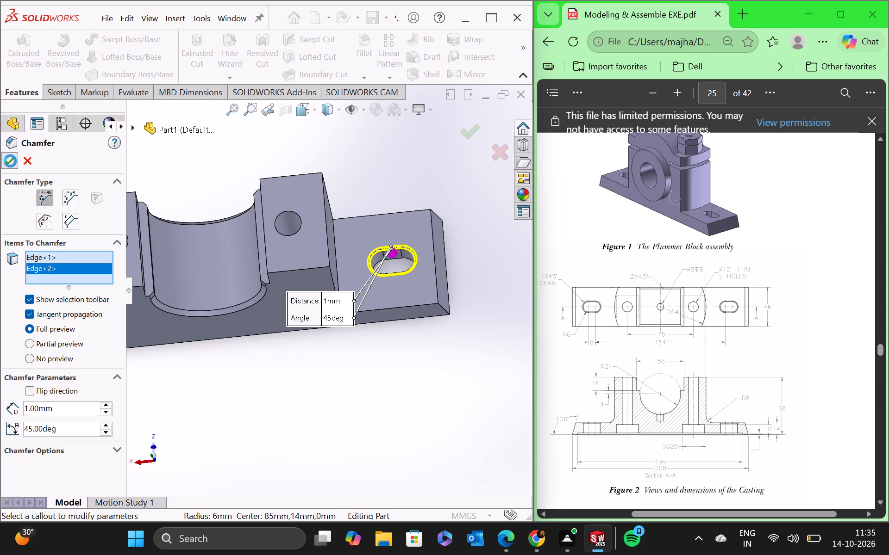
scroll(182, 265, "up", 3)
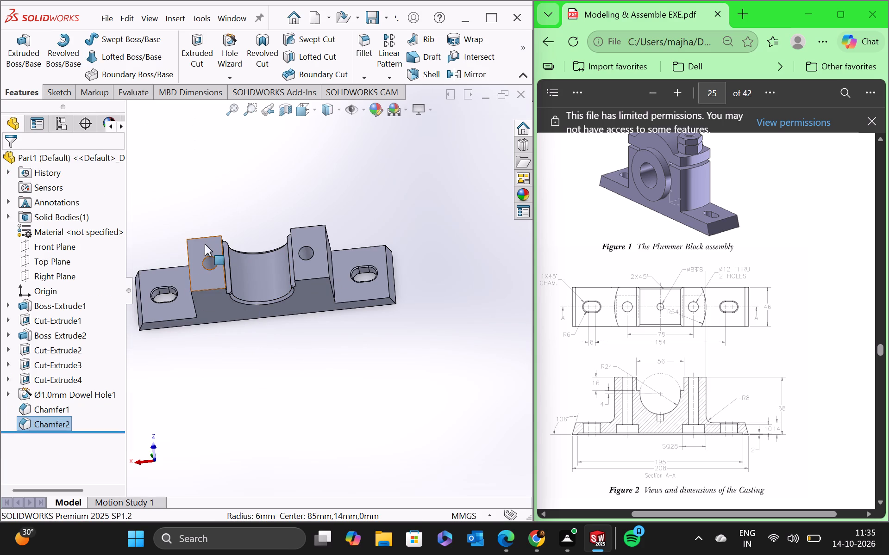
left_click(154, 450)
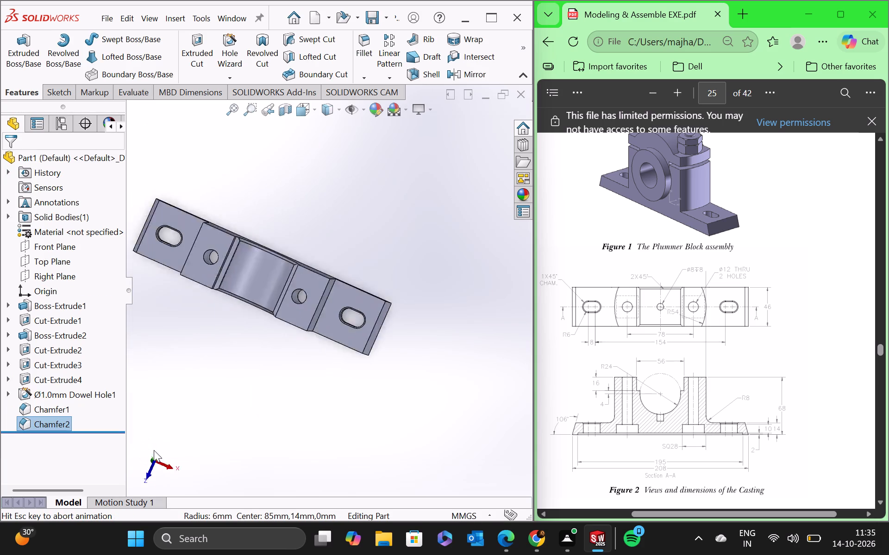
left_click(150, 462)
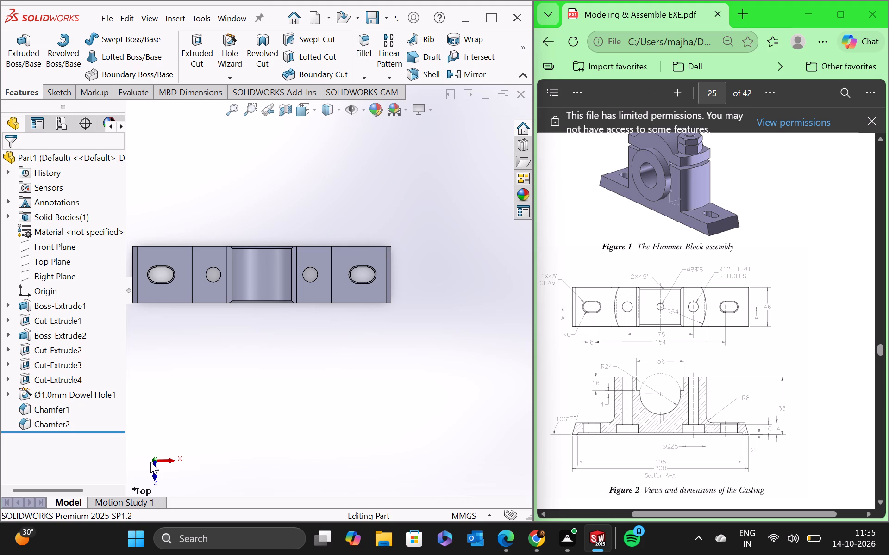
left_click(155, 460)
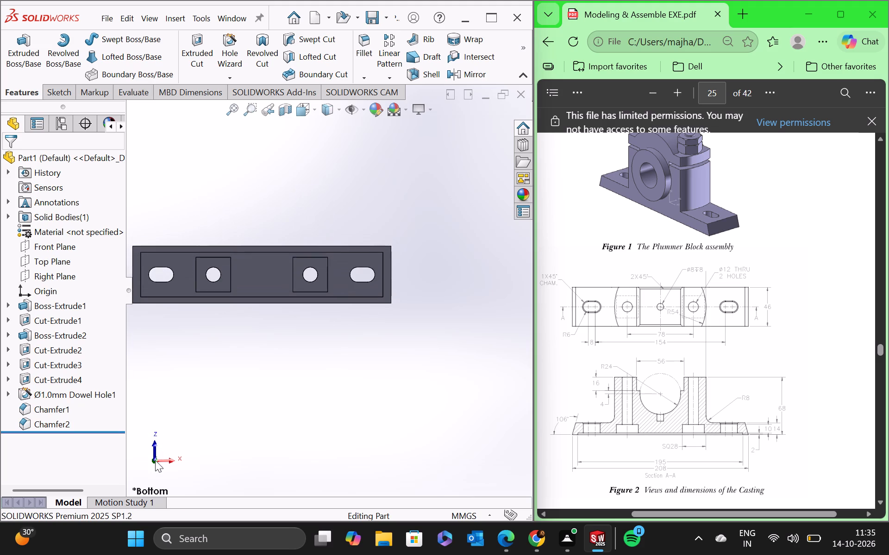
Examine the casting from the top and at oblique angles against the PDF drawing for details still missing.
left_click(155, 460)
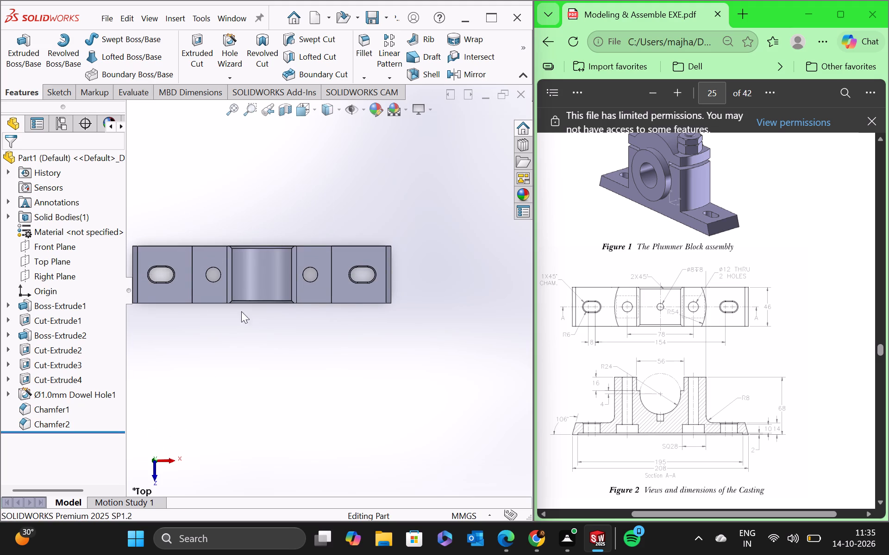
scroll(255, 281, "down", 4)
scroll(262, 272, "up", 5)
scroll(374, 224, "down", 2)
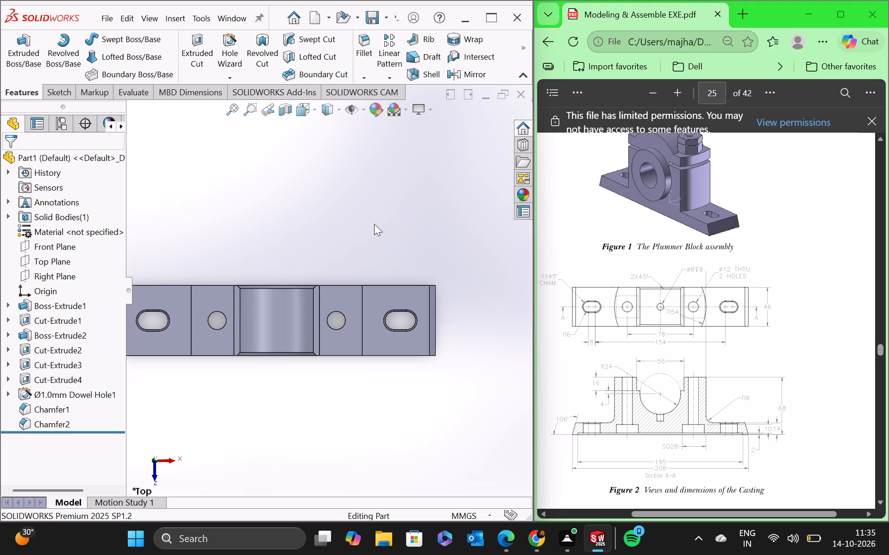
scroll(307, 323, "up", 2)
scroll(233, 339, "down", 1)
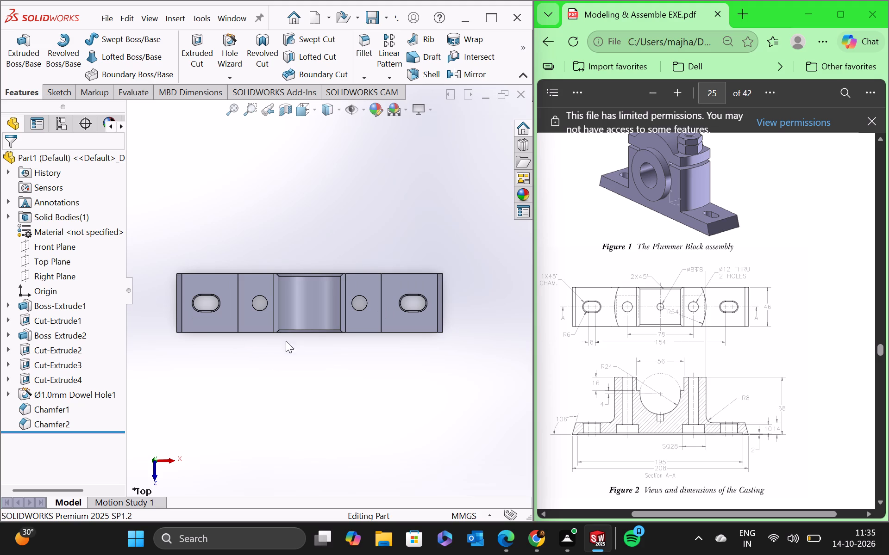
middle_click_drag(321, 358, 328, 263)
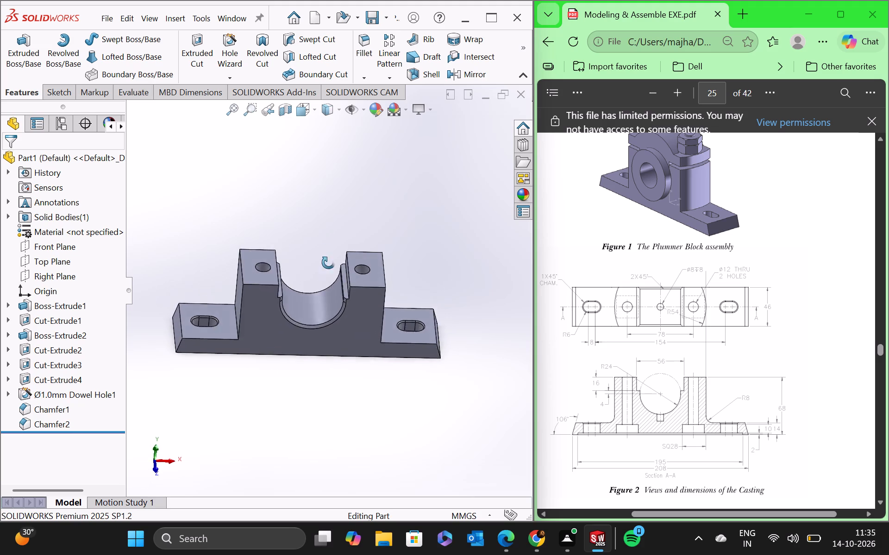
middle_click_drag(328, 263, 309, 348)
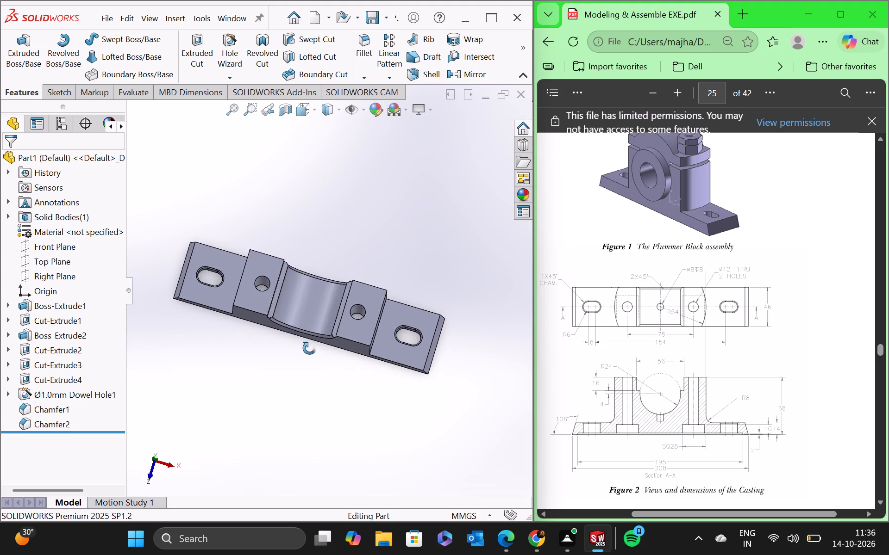
middle_click_drag(309, 348, 326, 345)
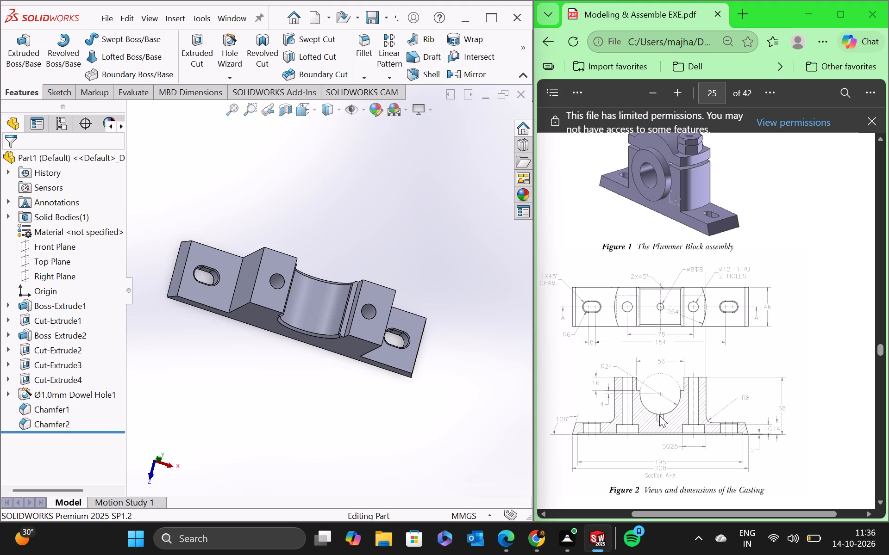
Fillet the two inner edges where the uprights meet the base flanges with an 8 mm radius.
left_click(364, 59)
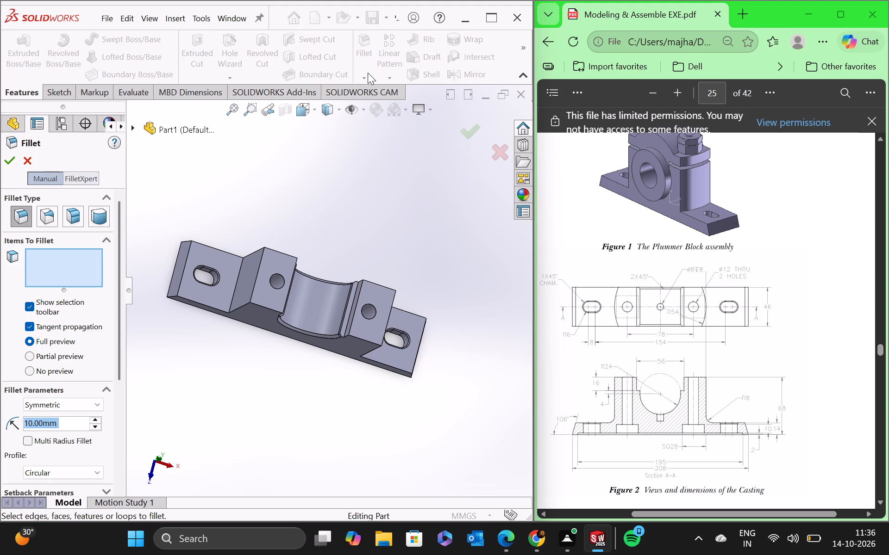
double_click(75, 425)
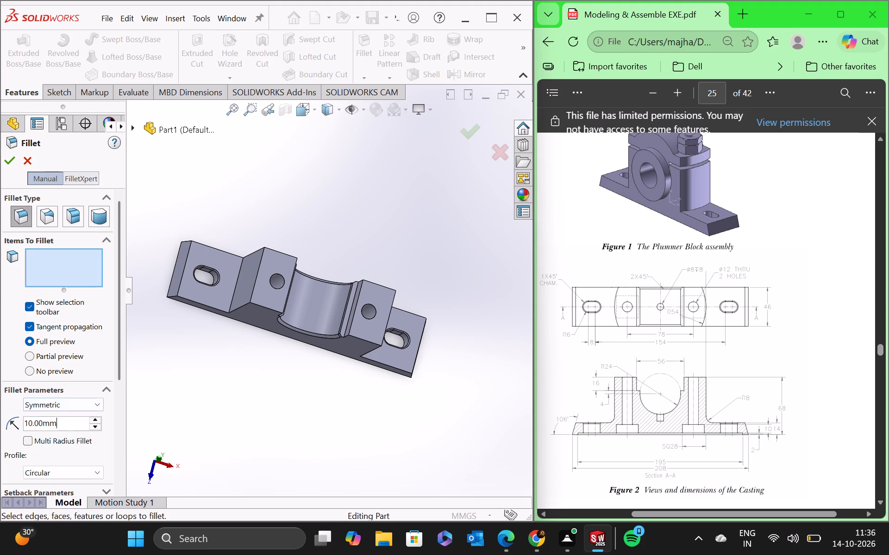
key("8")
key("Return")
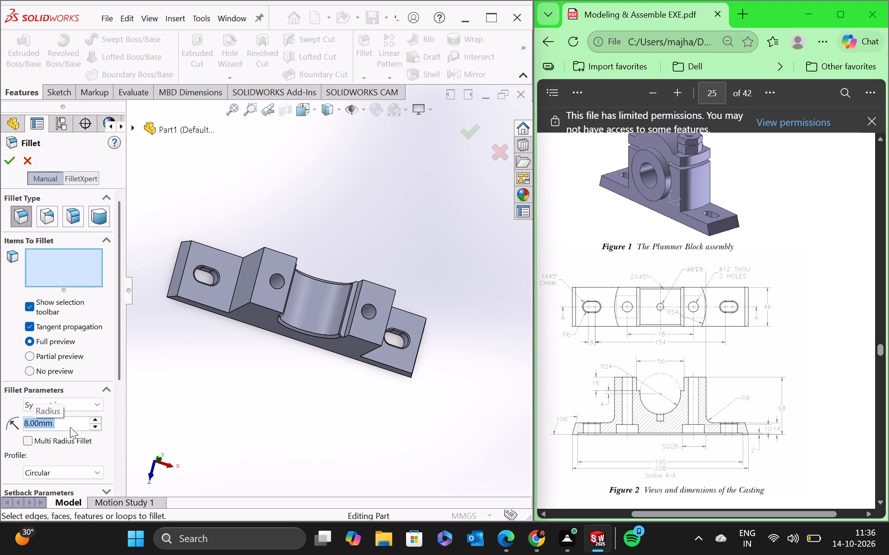
left_click(235, 285)
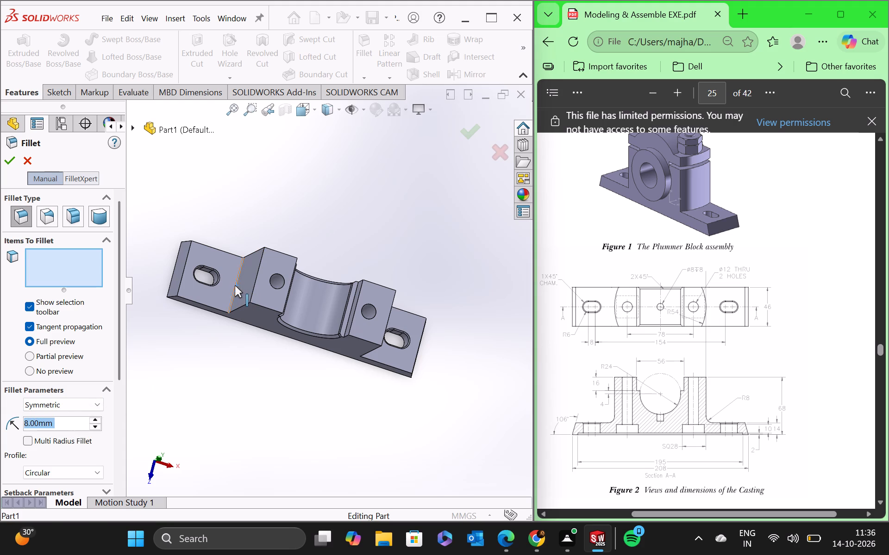
middle_click_drag(330, 392, 259, 368)
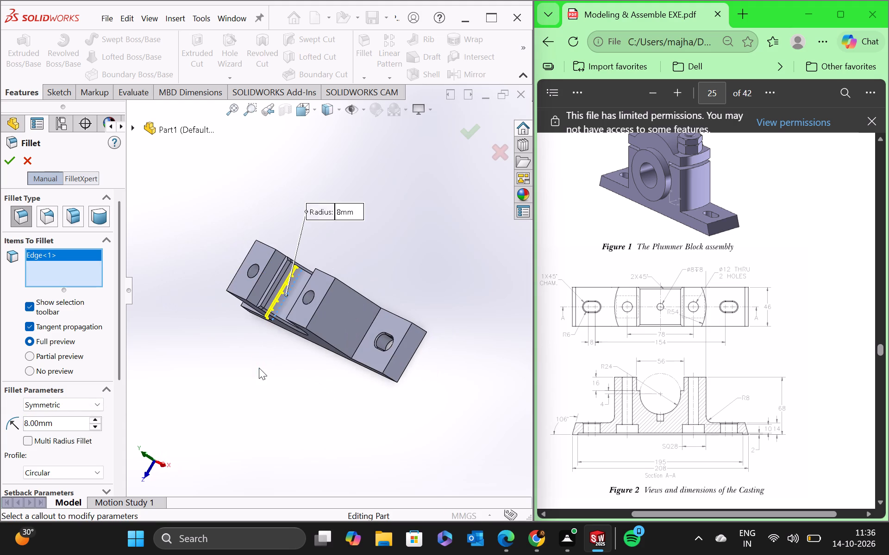
left_click(364, 335)
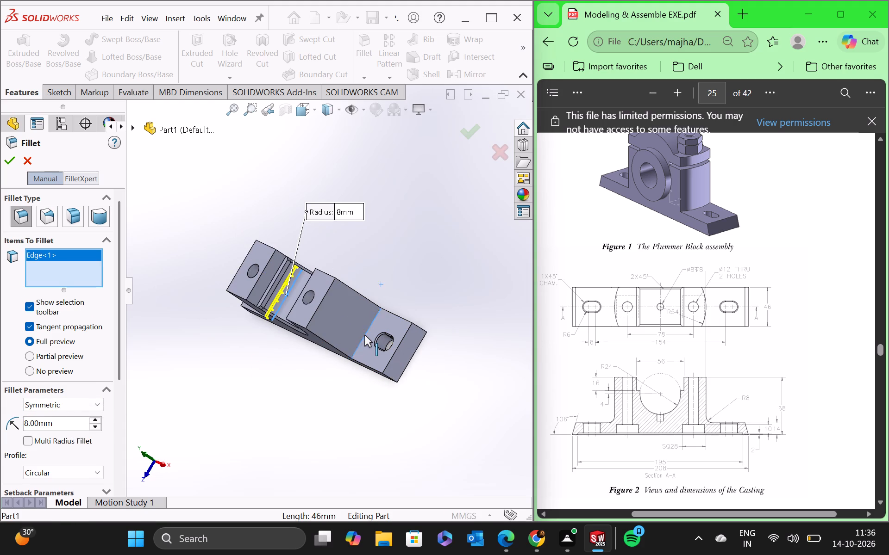
left_click(8, 164)
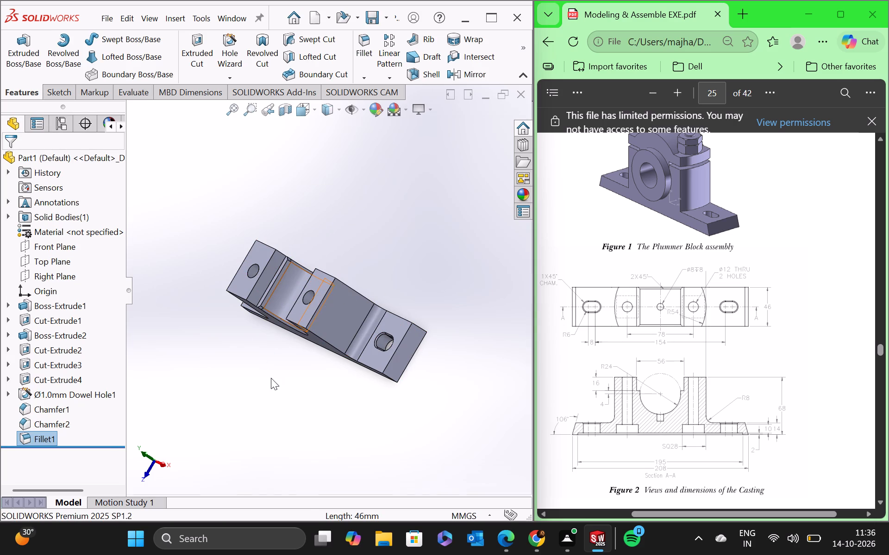
Start a Hole Wizard hole on the ledge face beside the bearing seat and position its centre at the origin.
middle_click_drag(277, 407, 324, 430)
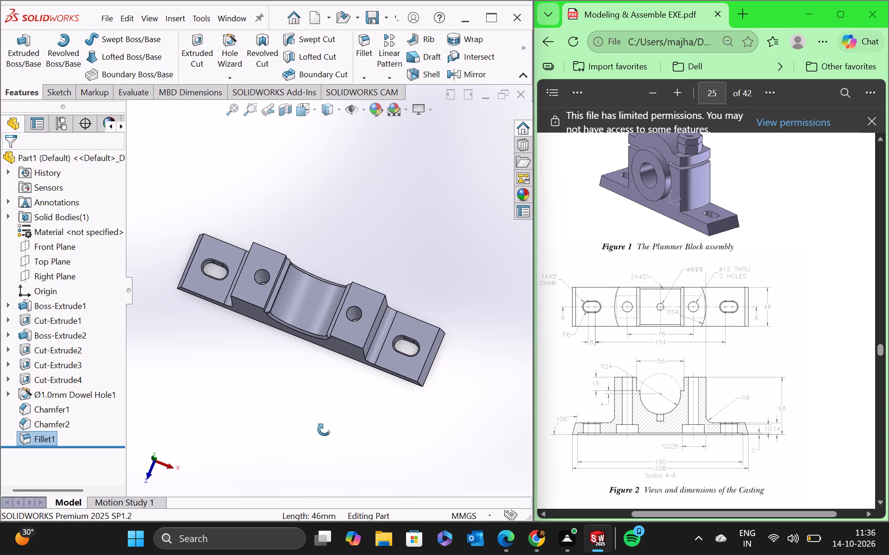
middle_click_drag(324, 430, 331, 423)
scroll(283, 329, "down", 5)
middle_click_drag(281, 415, 290, 390)
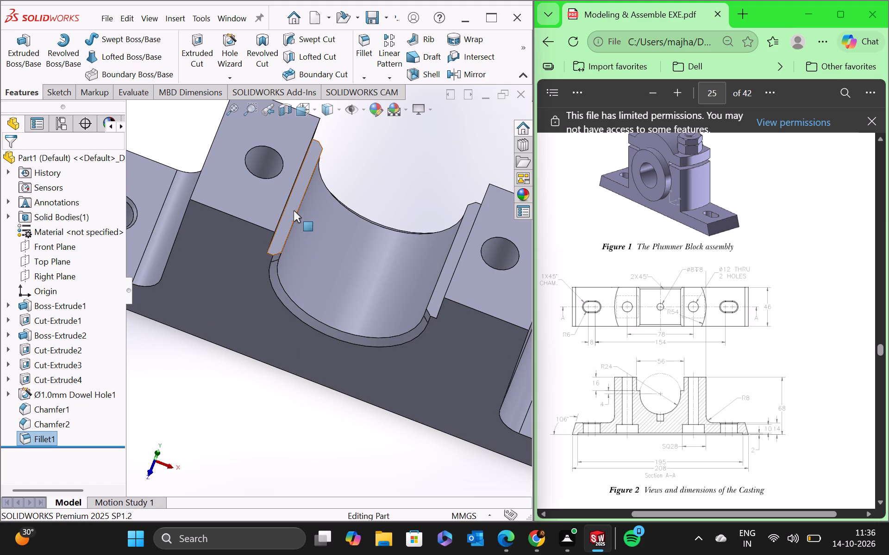
left_click(240, 50)
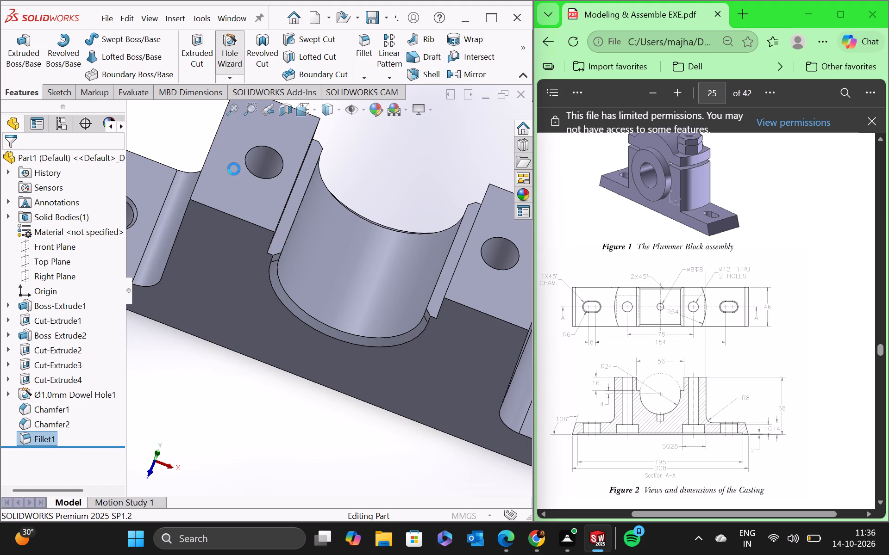
left_click(62, 186)
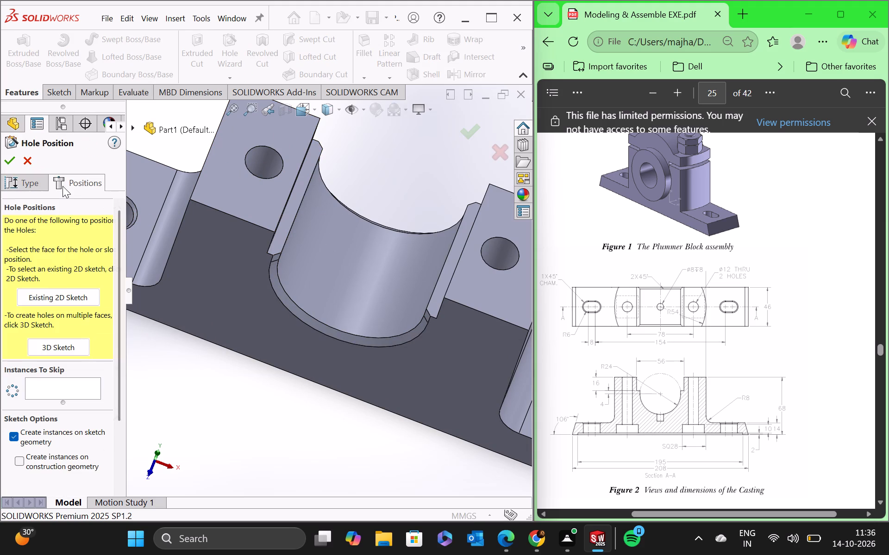
left_click(294, 202)
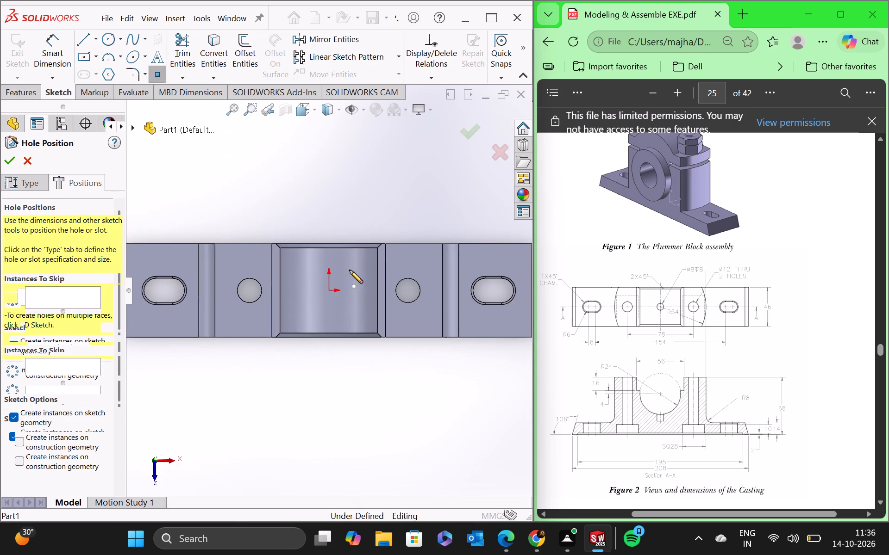
scroll(324, 308, "up", 3)
scroll(327, 290, "down", 2)
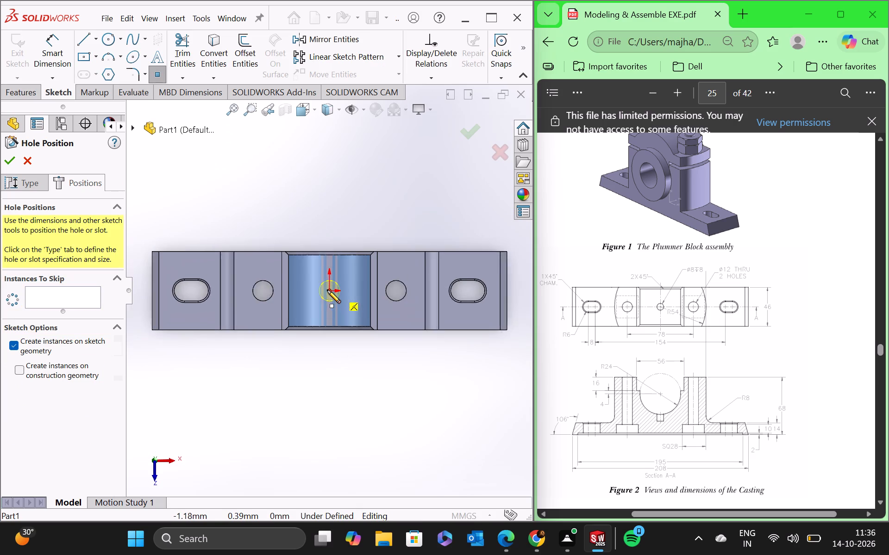
scroll(327, 290, "down", 2)
left_click(331, 292)
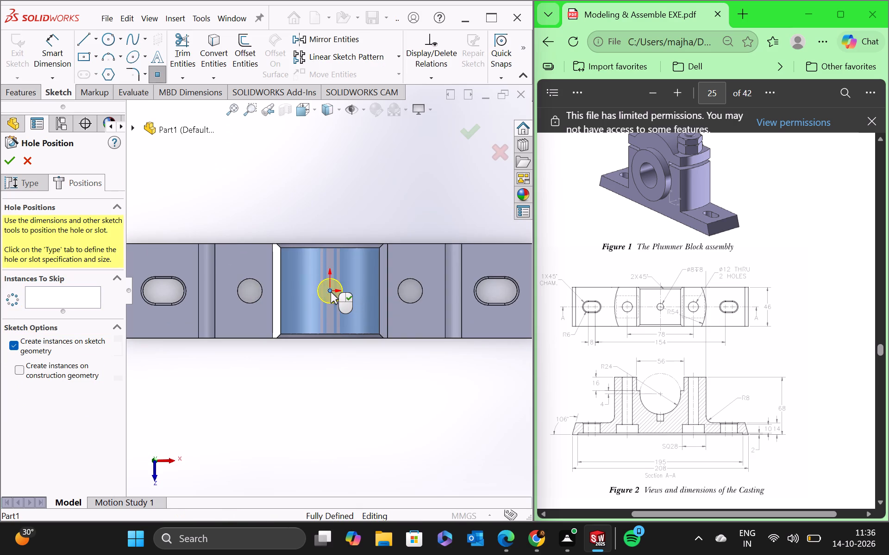
Make the central hole Blind with a custom diameter of 8 mm and a depth of 36 mm, and complete the feature.
middle_click_drag(327, 386, 336, 267)
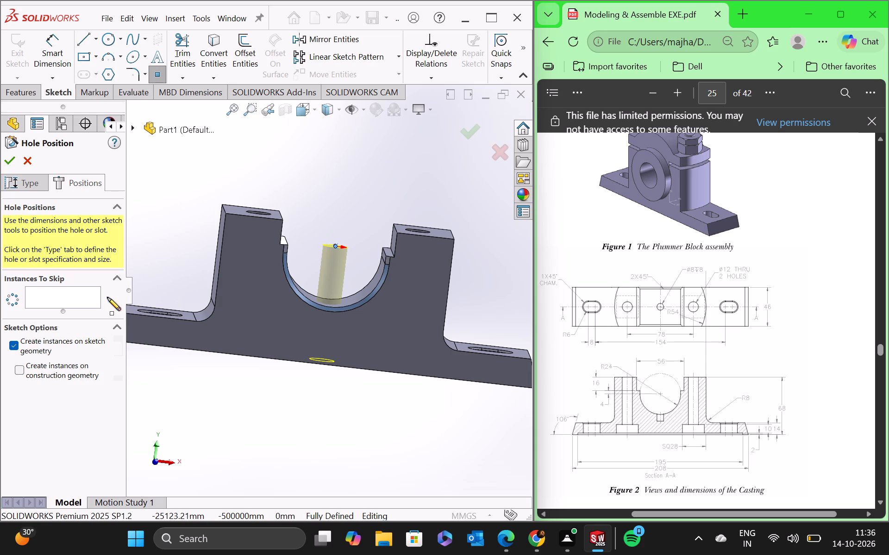
left_click(34, 180)
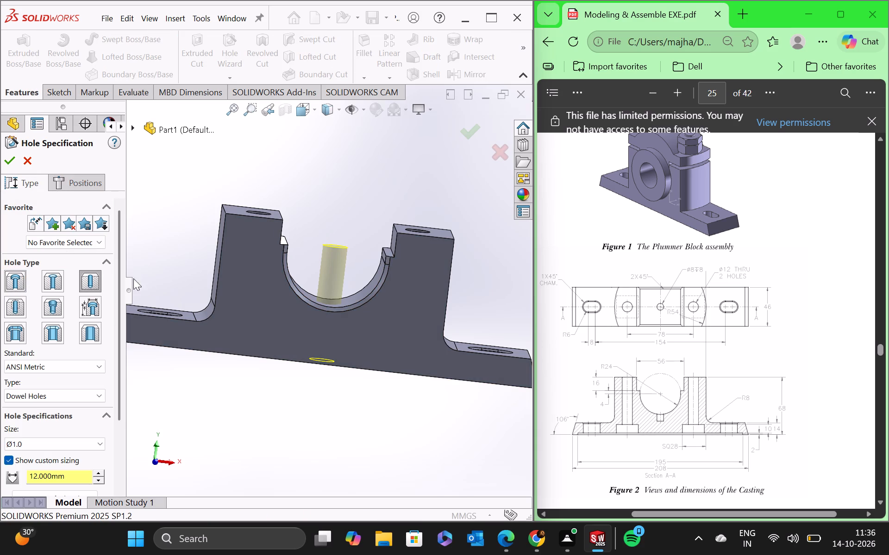
left_click_drag(119, 264, 108, 387)
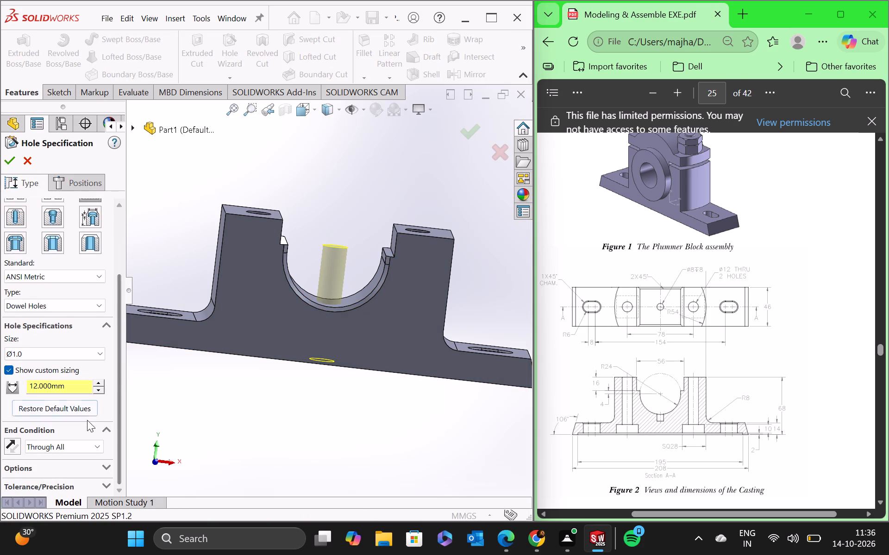
left_click(78, 445)
left_click(67, 463)
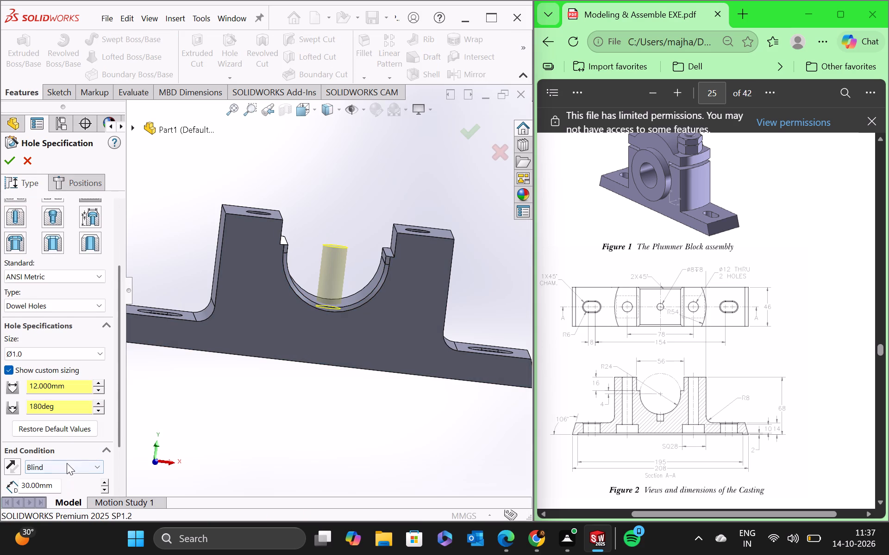
double_click(65, 354)
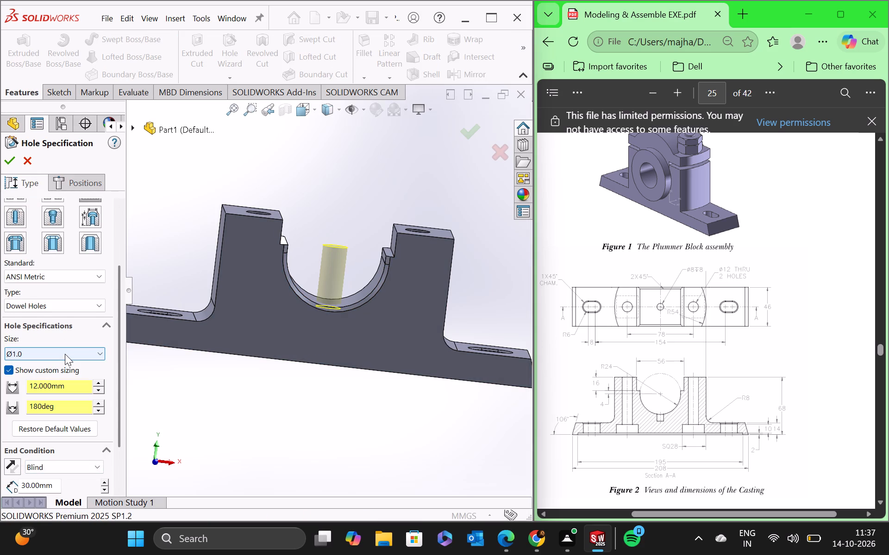
double_click(68, 388)
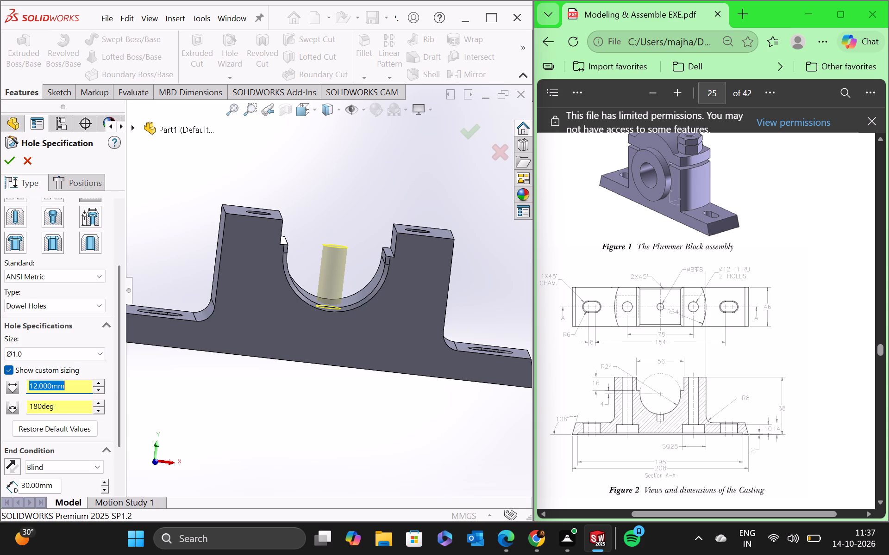
key("8")
key("Return")
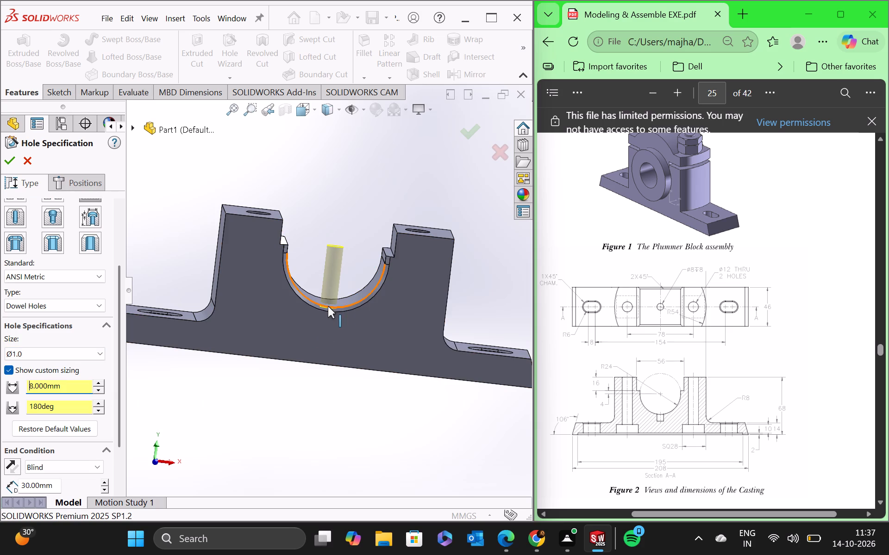
scroll(328, 306, "down", 3)
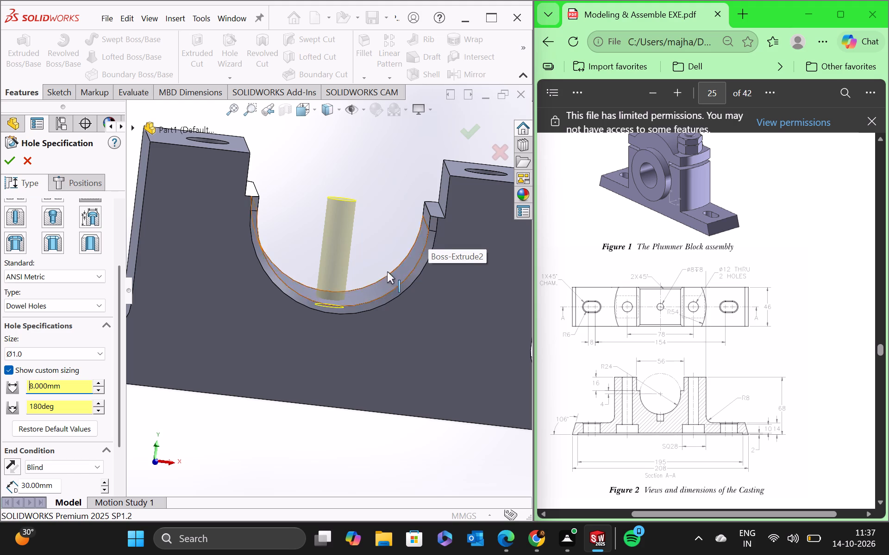
double_click(45, 485)
type("36")
key("Return")
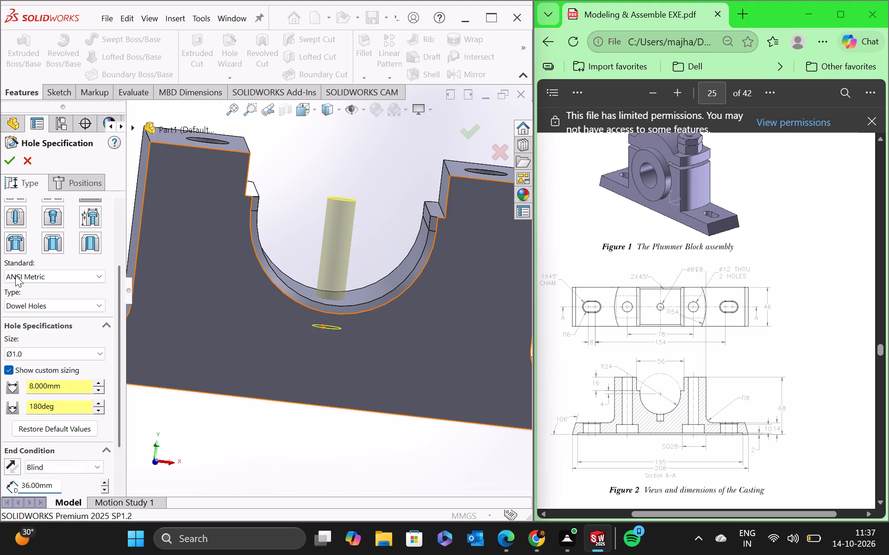
left_click(9, 163)
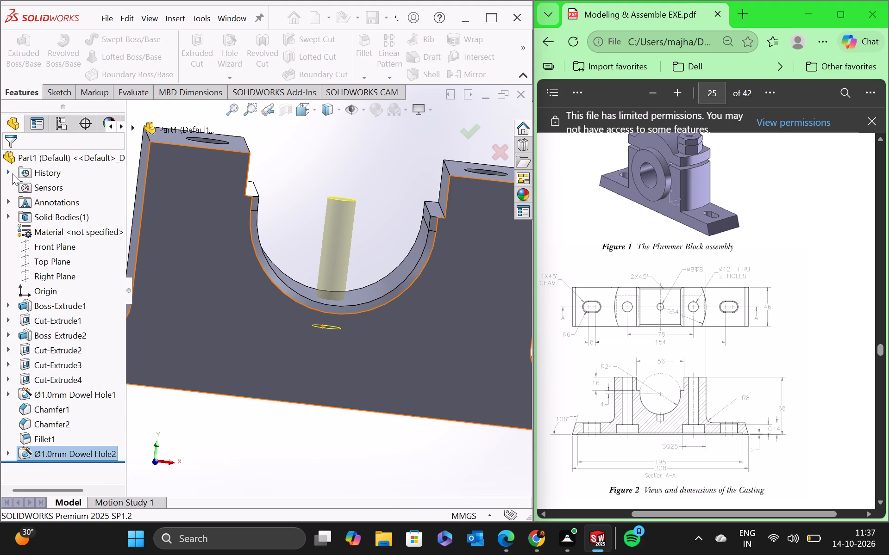
Inspect the central hole in the bearing seat from oblique angles and check the casting from the top.
middle_click_drag(391, 248, 375, 237)
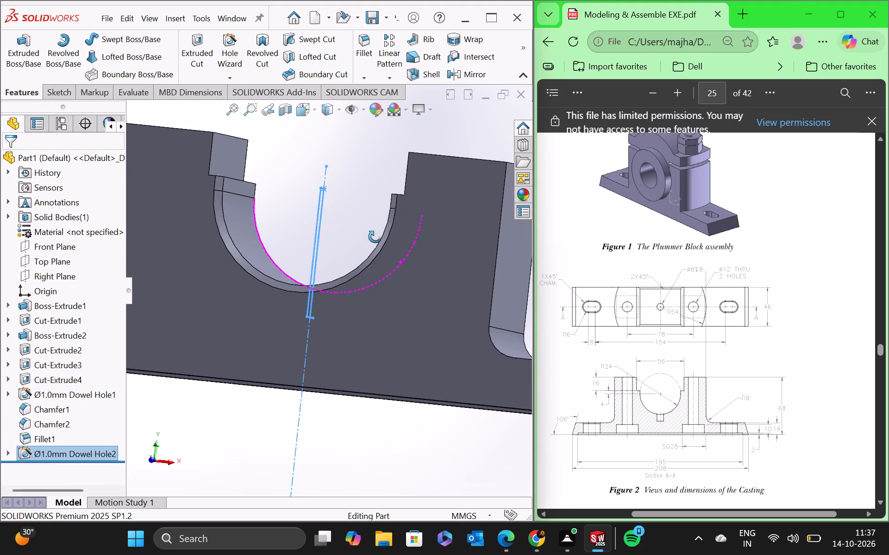
middle_click_drag(375, 237, 394, 243)
left_click(385, 223)
middle_click_drag(357, 235, 357, 235)
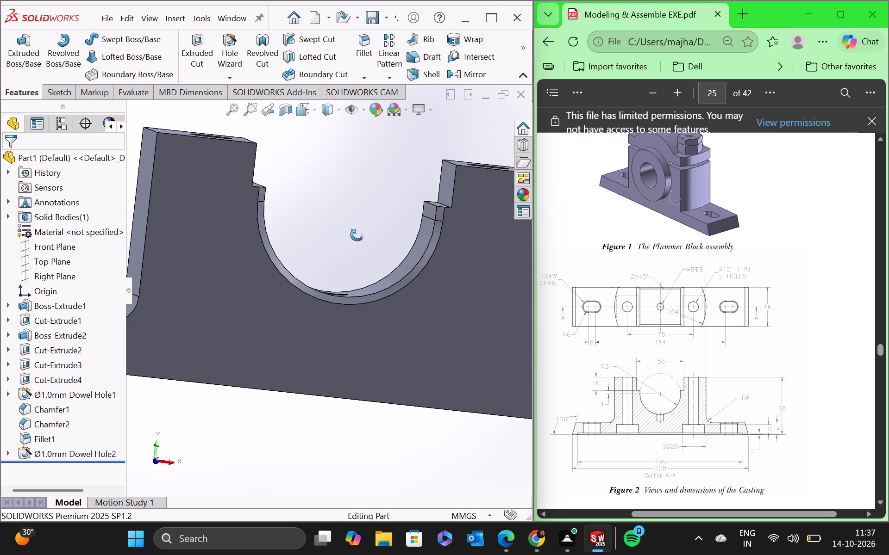
middle_click_drag(357, 235, 328, 323)
scroll(338, 288, "up", 4)
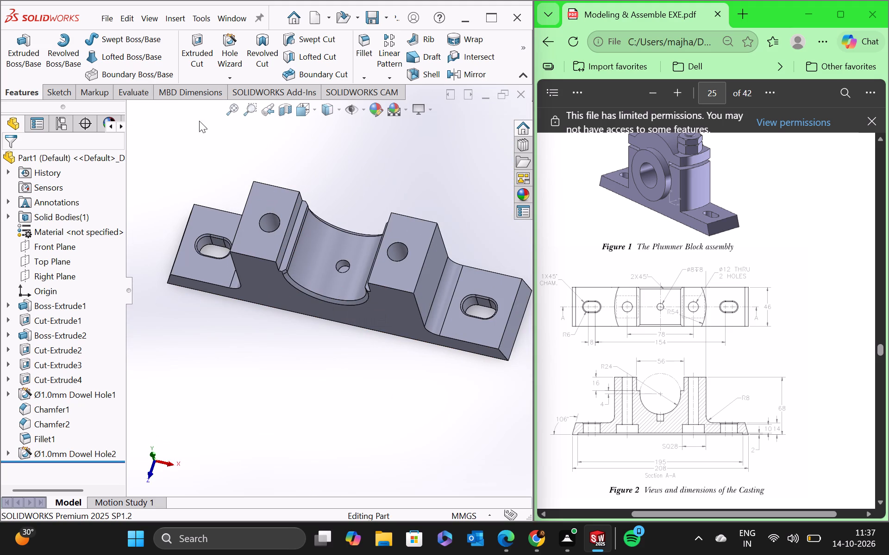
left_click(154, 454)
scroll(332, 274, "up", 4)
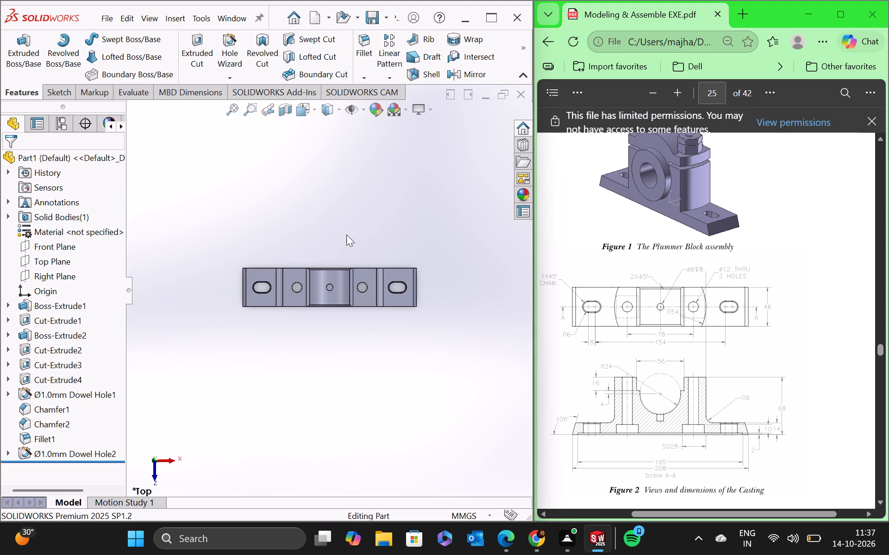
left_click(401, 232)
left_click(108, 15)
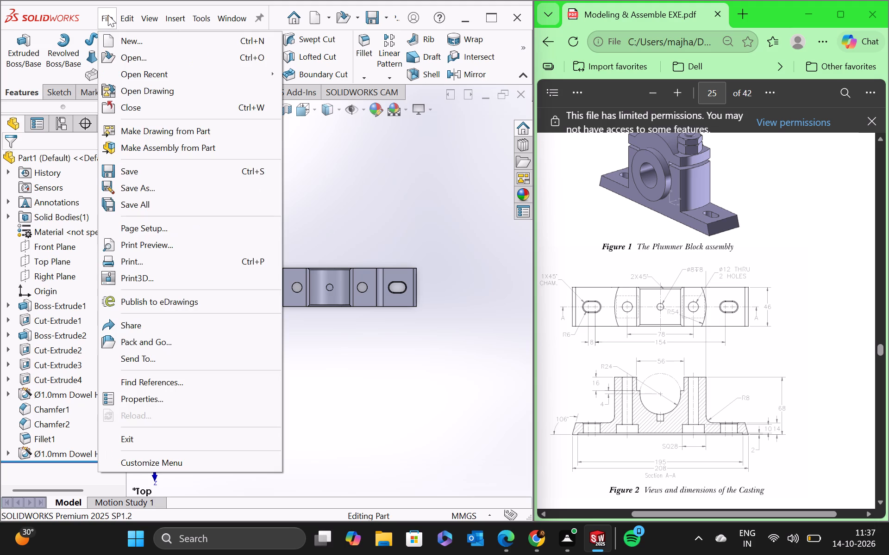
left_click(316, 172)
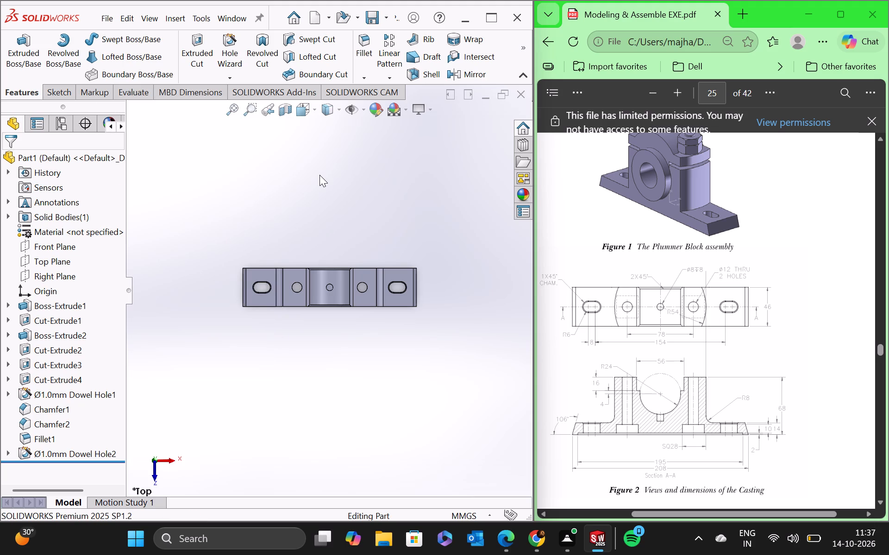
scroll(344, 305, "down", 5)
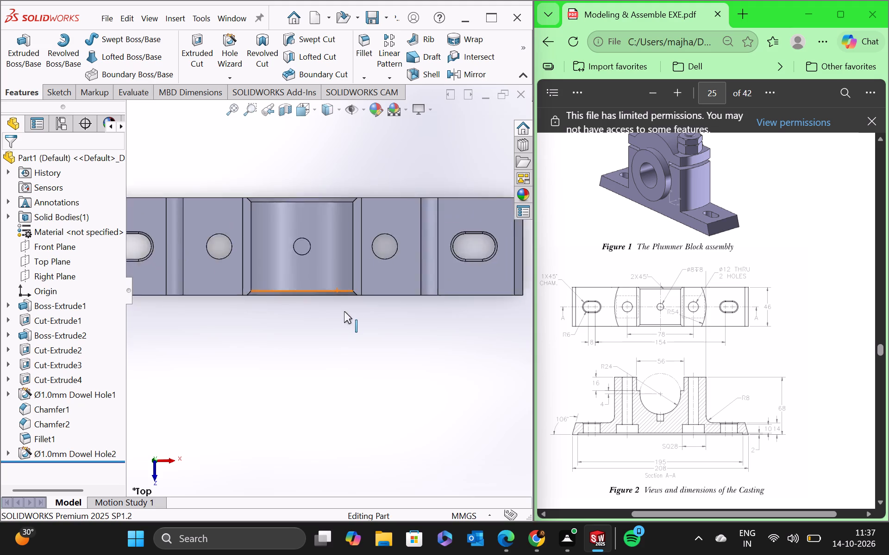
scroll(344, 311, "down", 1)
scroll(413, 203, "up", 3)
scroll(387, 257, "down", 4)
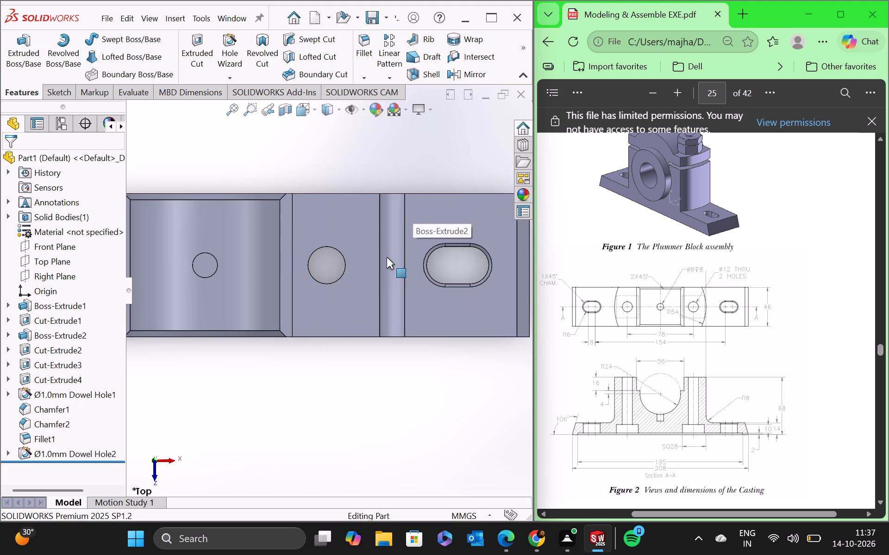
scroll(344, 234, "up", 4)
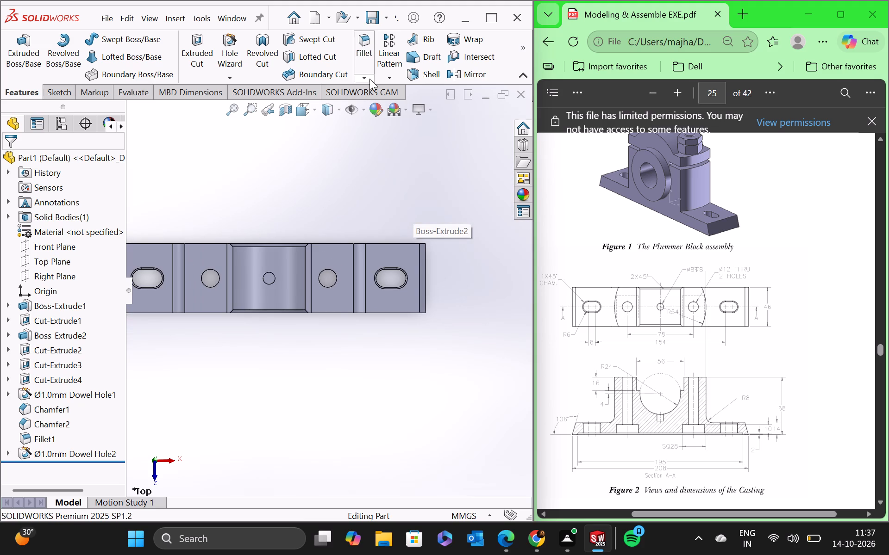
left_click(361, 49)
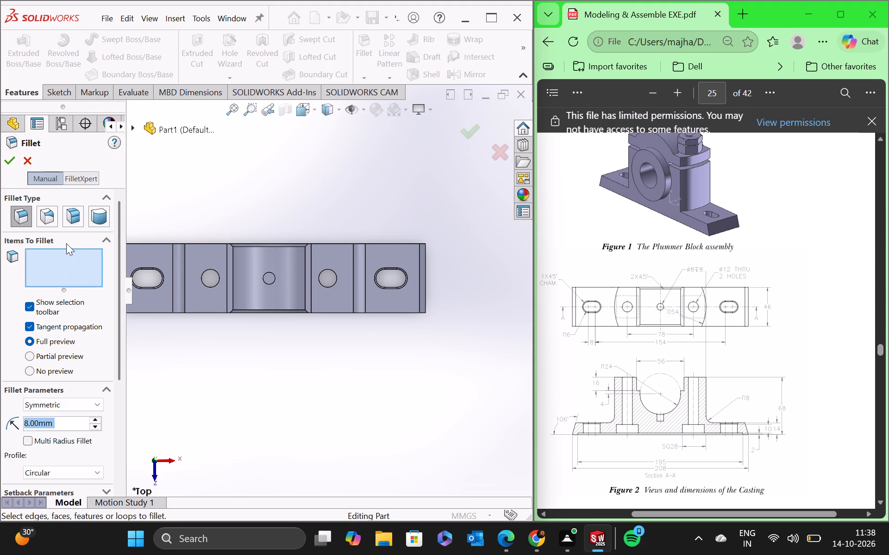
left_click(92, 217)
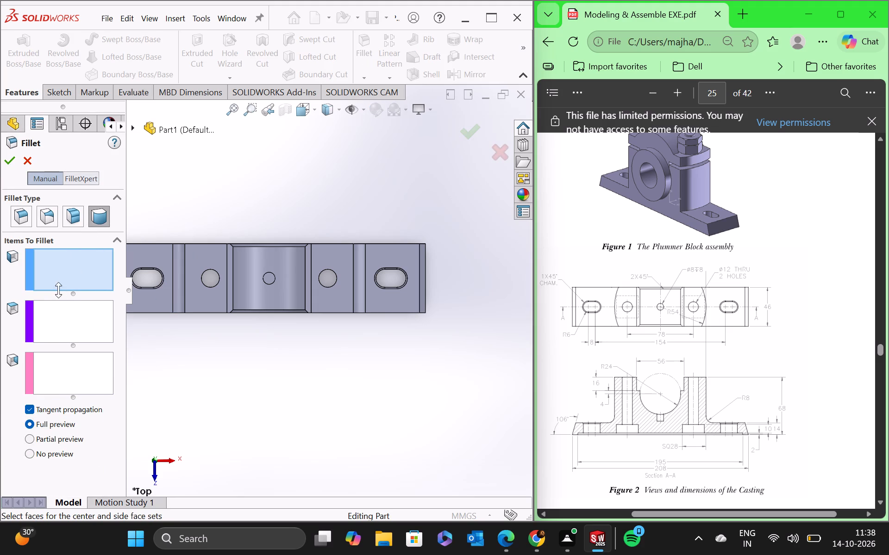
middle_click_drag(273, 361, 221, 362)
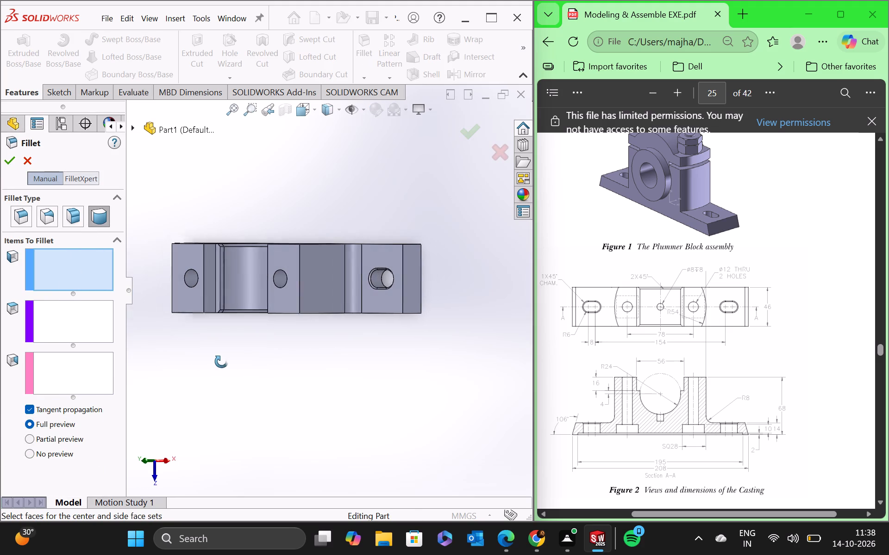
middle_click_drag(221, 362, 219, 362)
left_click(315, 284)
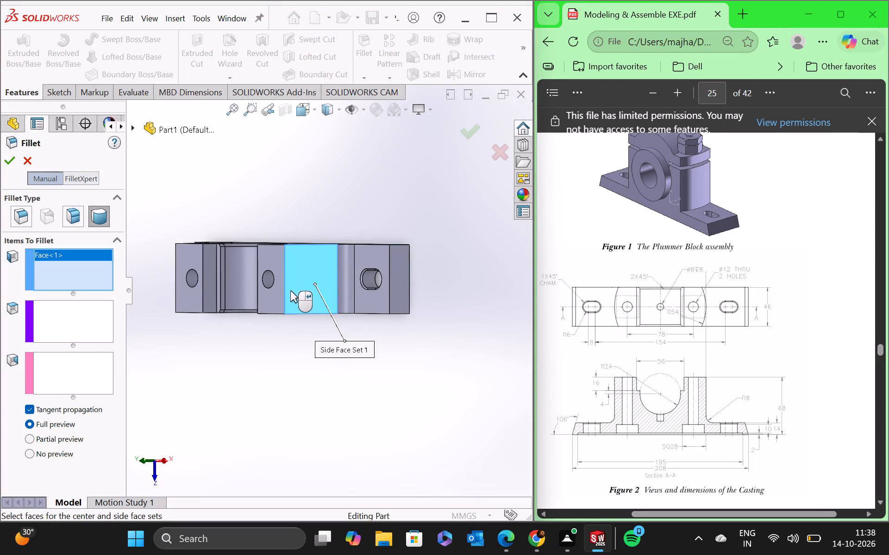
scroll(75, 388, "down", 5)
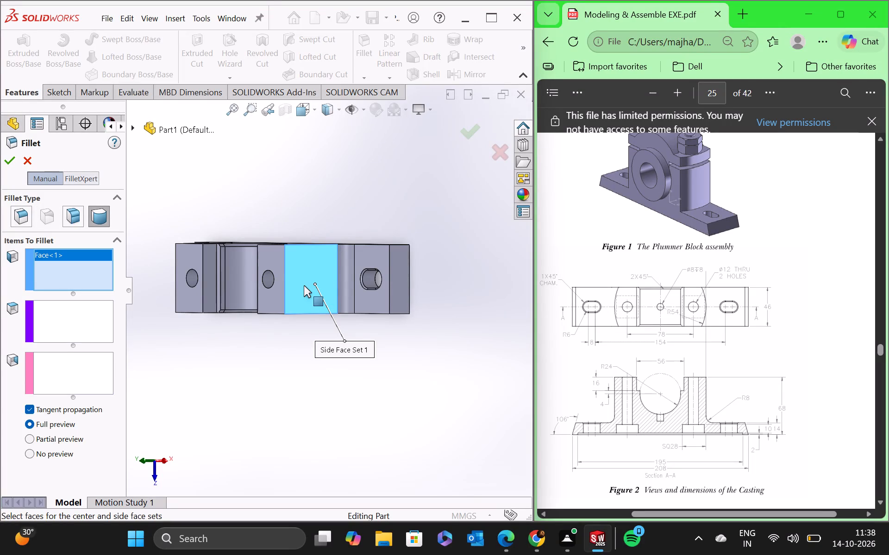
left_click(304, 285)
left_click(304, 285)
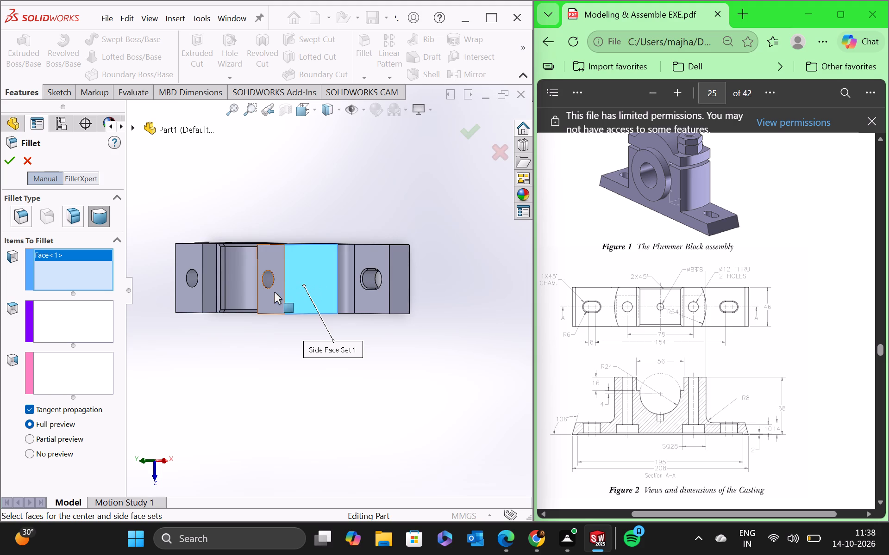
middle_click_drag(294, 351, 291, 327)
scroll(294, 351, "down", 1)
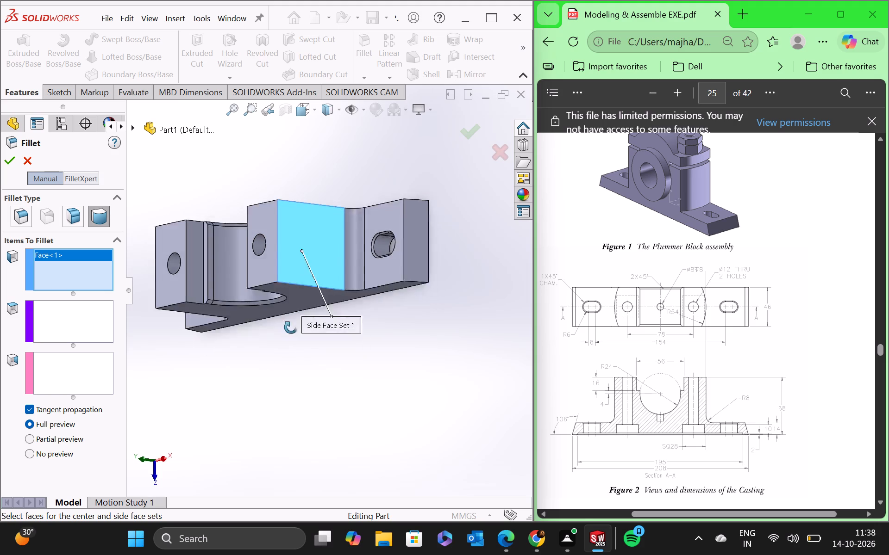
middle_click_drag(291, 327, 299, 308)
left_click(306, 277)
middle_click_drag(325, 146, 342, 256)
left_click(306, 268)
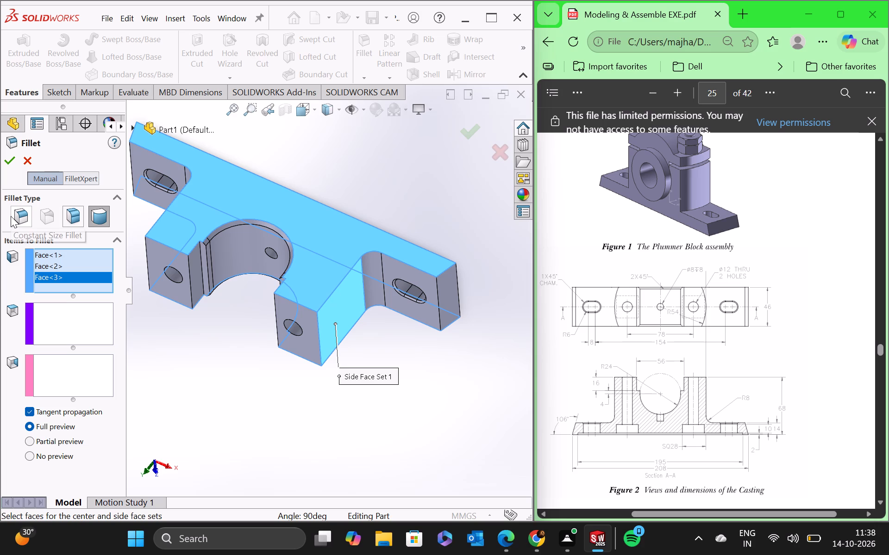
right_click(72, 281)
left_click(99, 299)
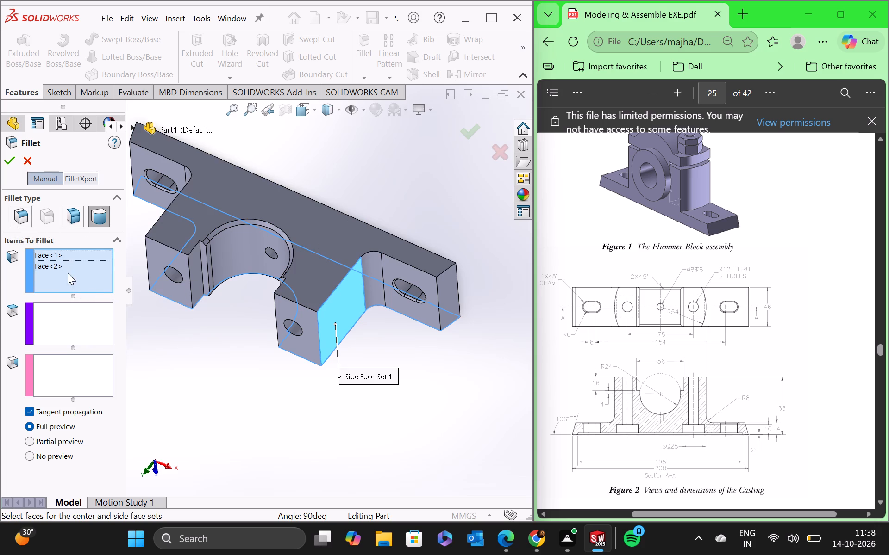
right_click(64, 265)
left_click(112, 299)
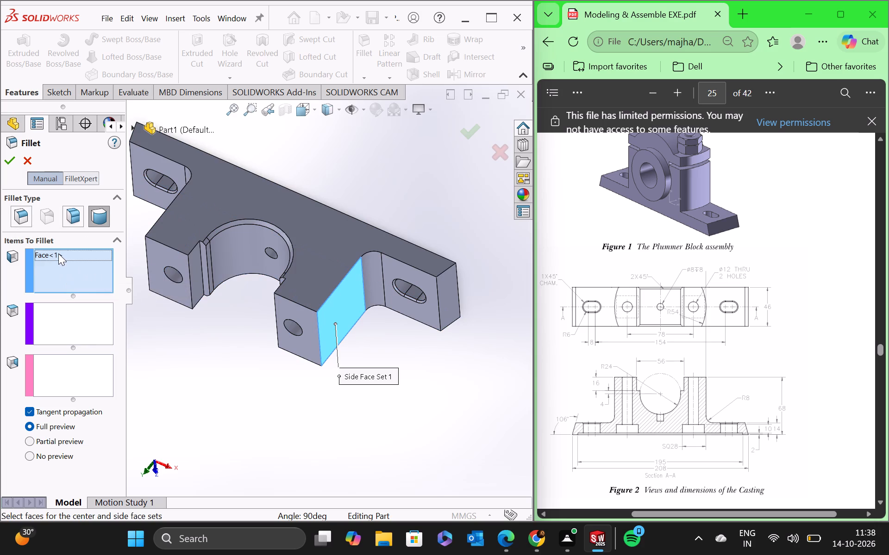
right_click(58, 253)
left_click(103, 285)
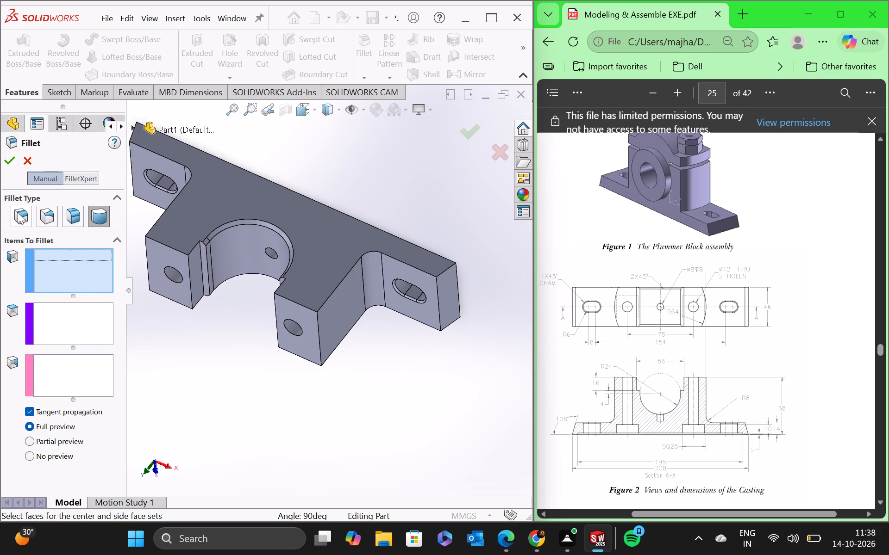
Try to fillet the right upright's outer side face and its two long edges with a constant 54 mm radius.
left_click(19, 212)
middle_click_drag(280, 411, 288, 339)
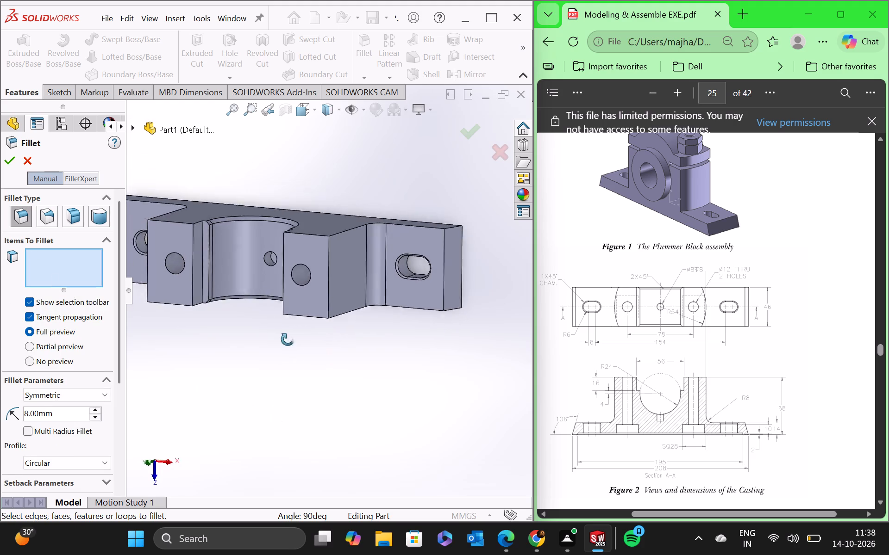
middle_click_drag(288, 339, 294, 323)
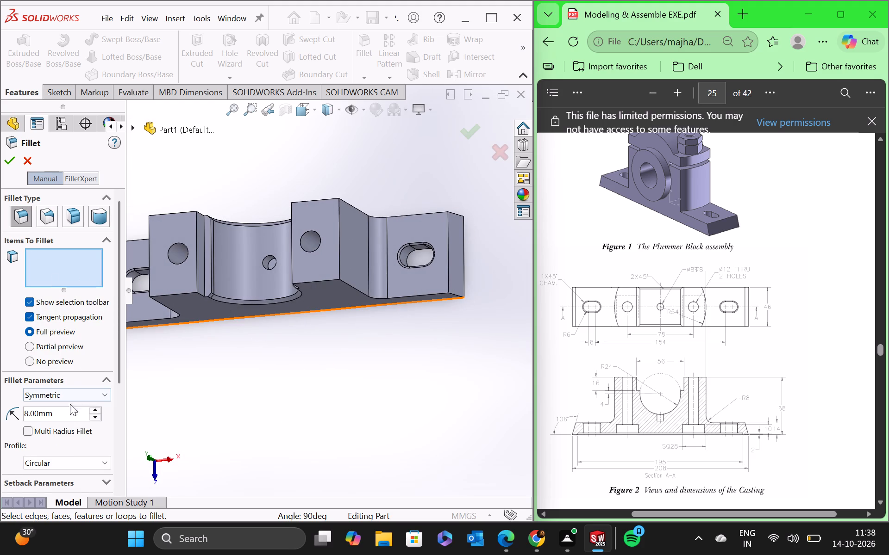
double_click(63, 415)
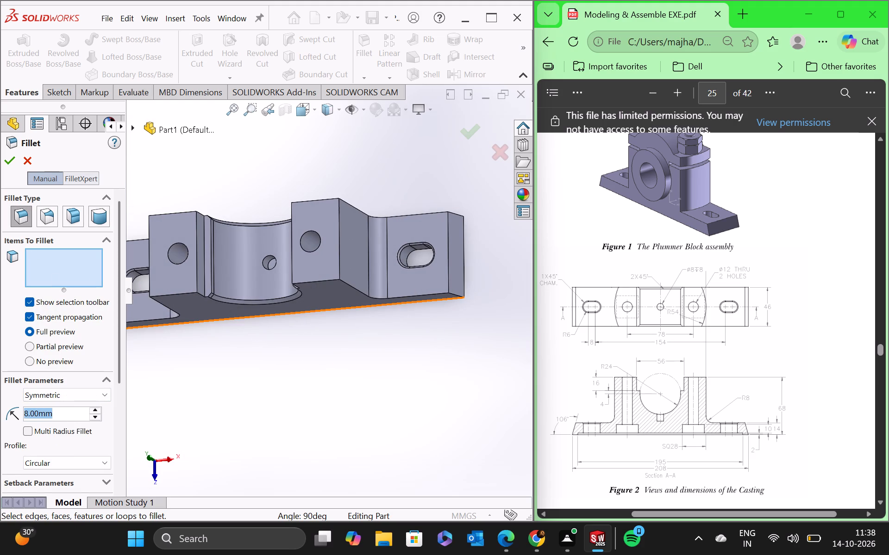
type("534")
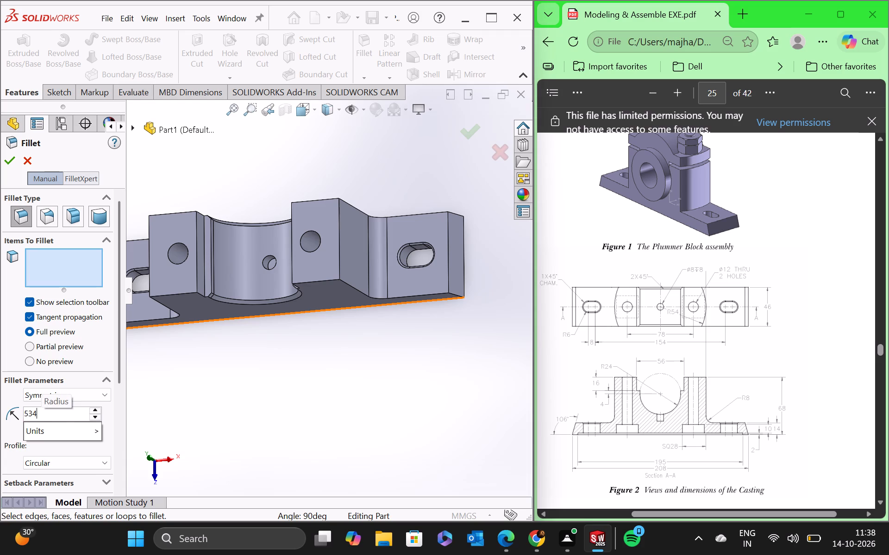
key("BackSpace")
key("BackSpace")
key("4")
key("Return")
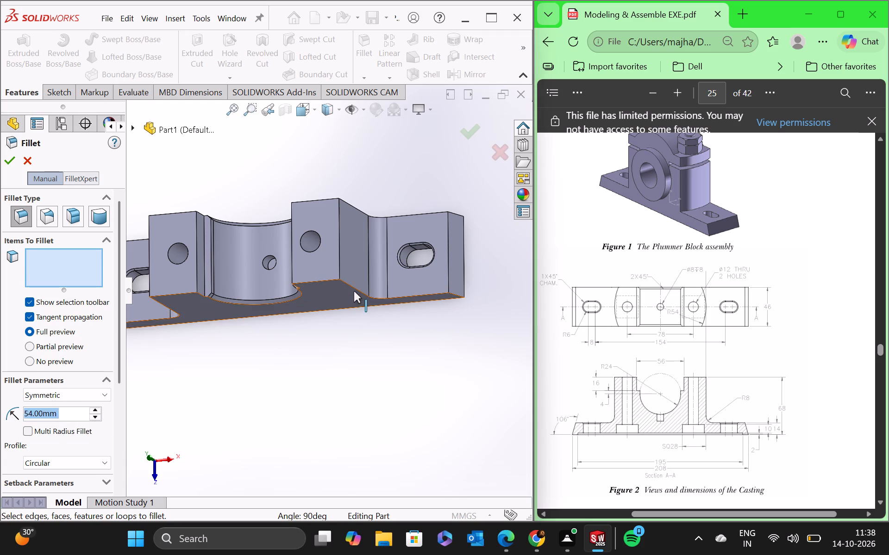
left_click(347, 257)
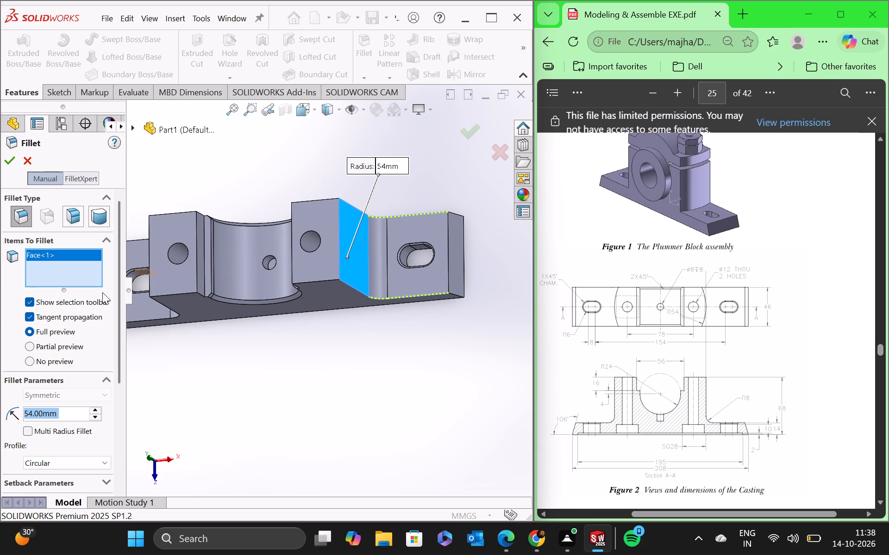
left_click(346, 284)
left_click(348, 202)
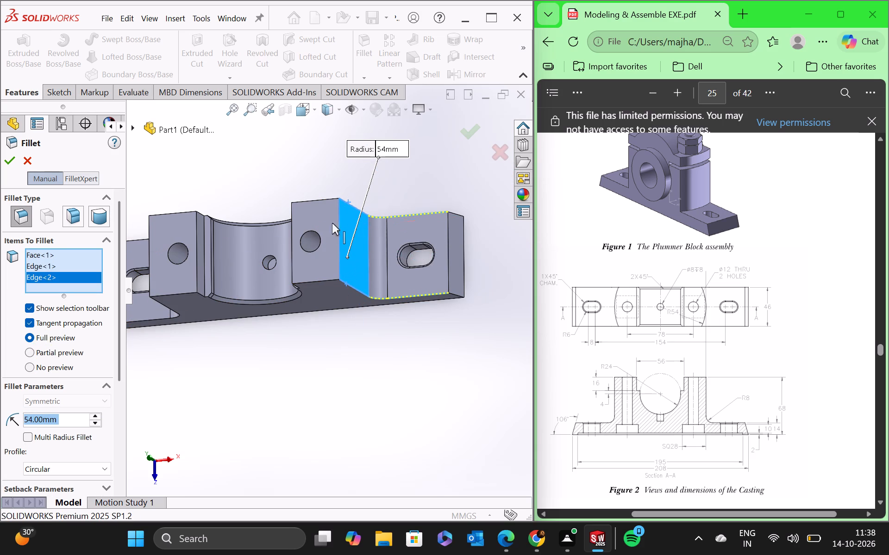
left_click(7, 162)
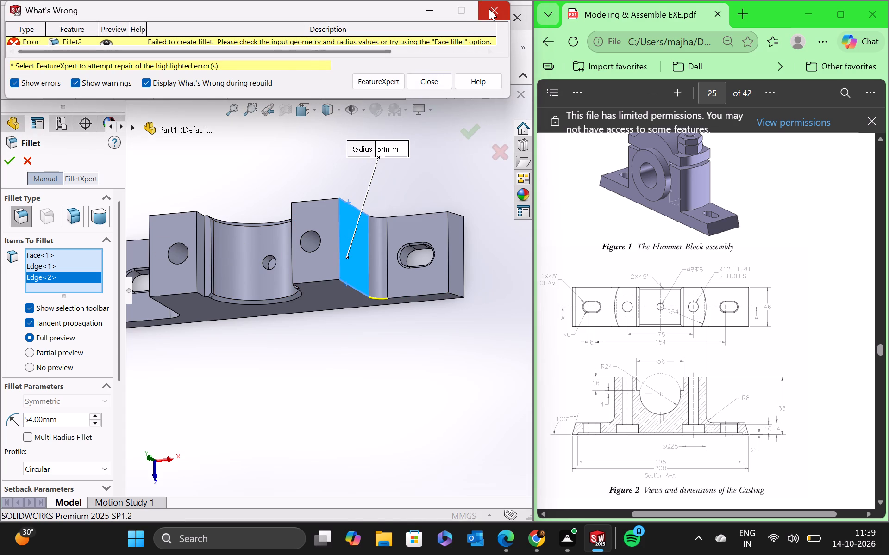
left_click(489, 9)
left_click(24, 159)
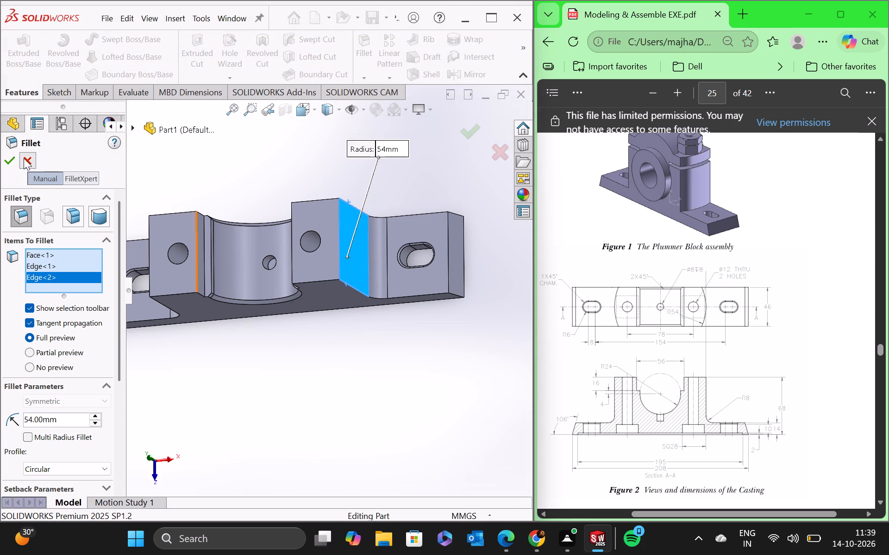
Delete the 8 mm fillet feature between the uprights and the base flanges.
right_click(43, 436)
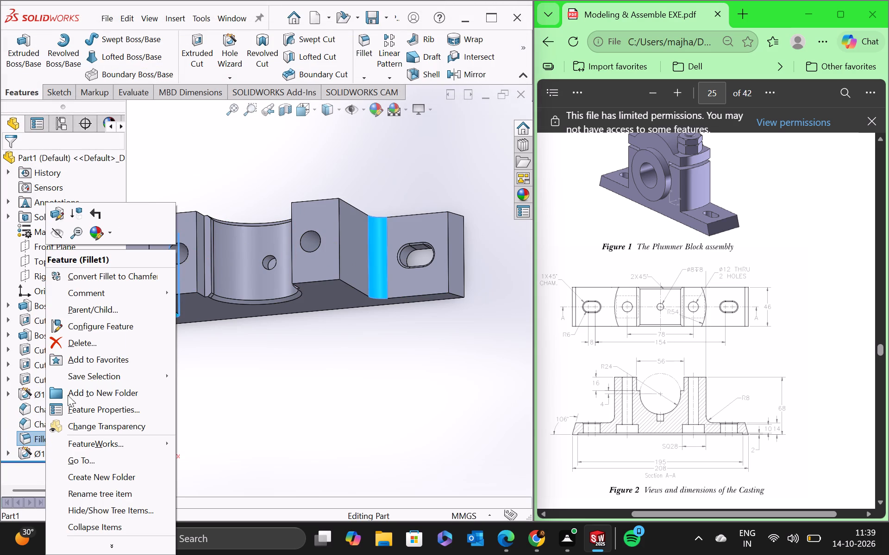
left_click(60, 341)
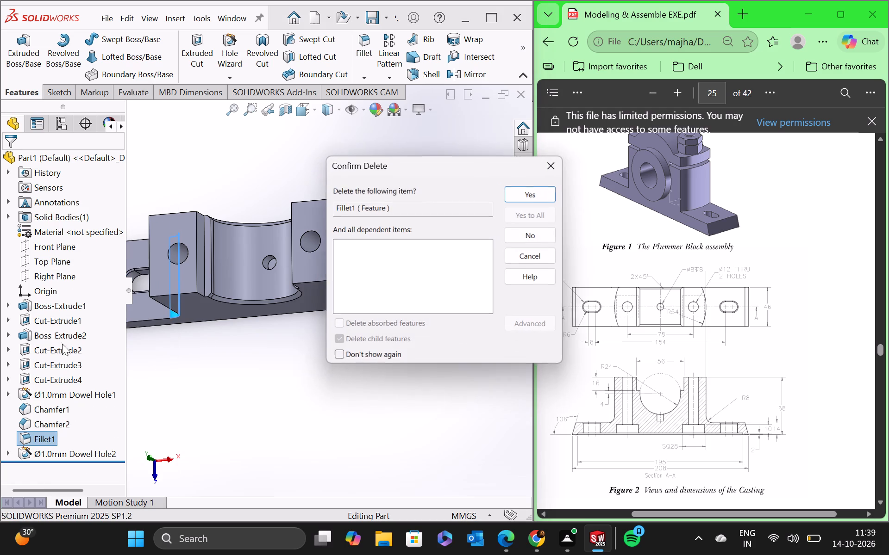
left_click(523, 191)
Start a sketch on the left upright's top face and convert the face's outline into sketch entities.
scroll(293, 324, "up", 1)
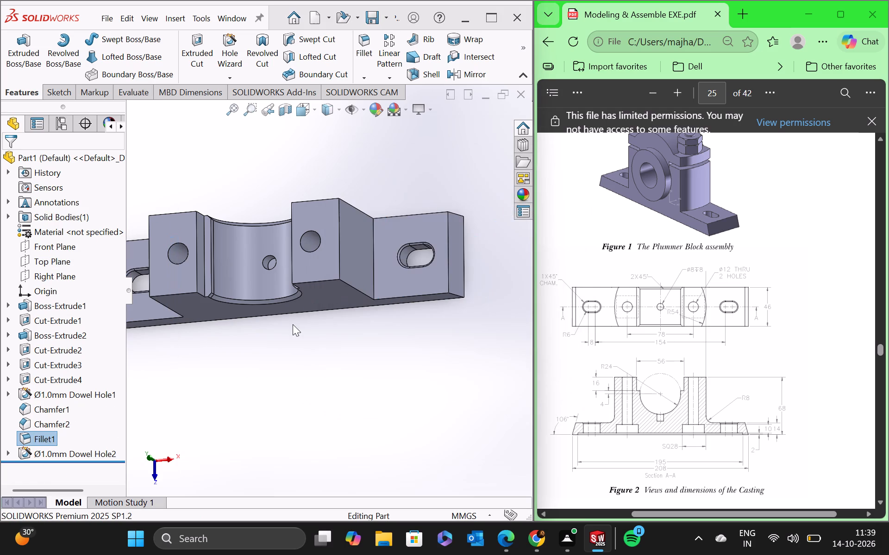
scroll(293, 324, "up", 1)
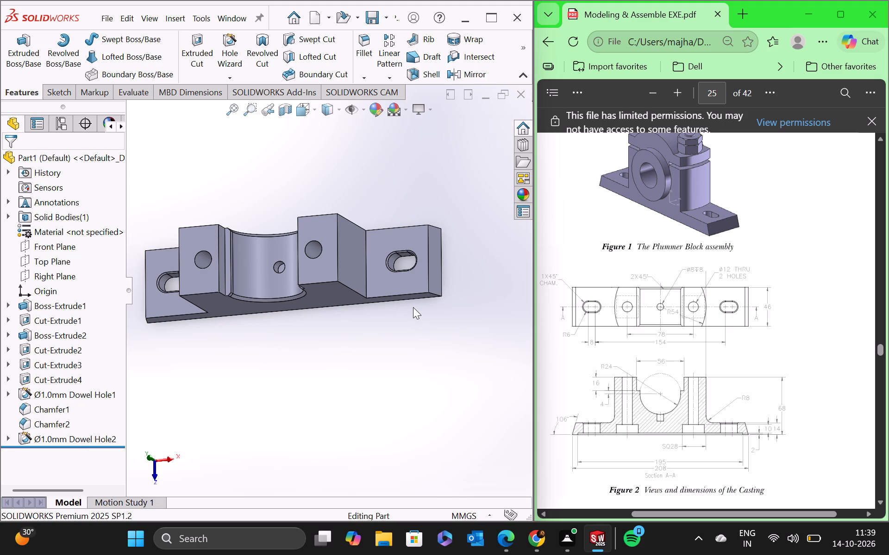
scroll(324, 277, "down", 1)
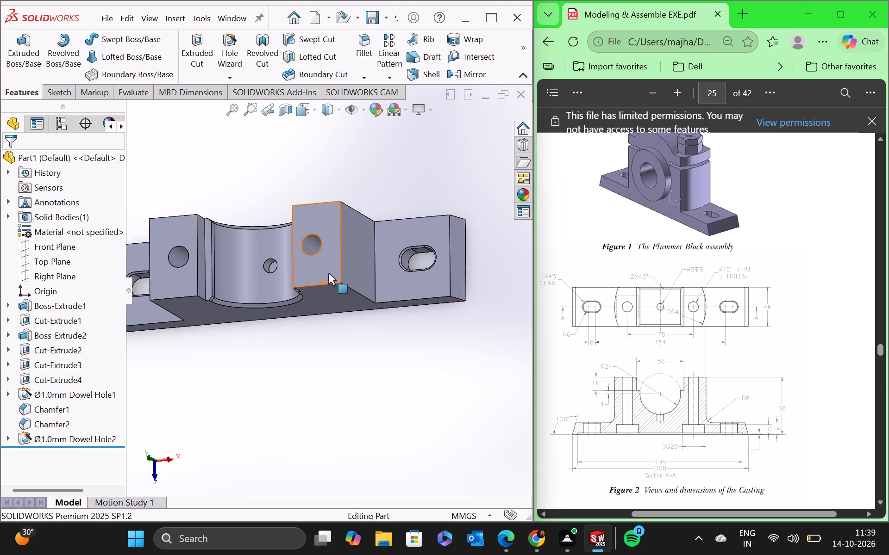
scroll(328, 273, "down", 1)
scroll(343, 260, "up", 3)
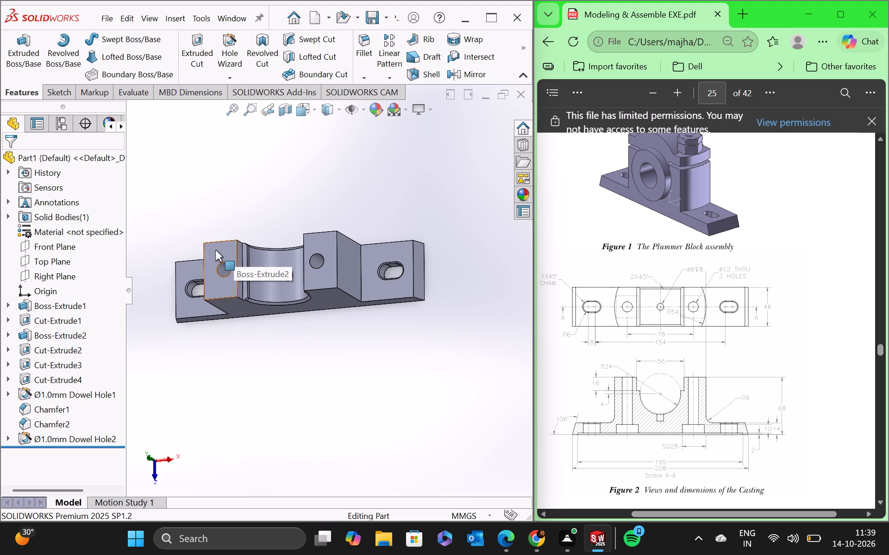
right_click(215, 249)
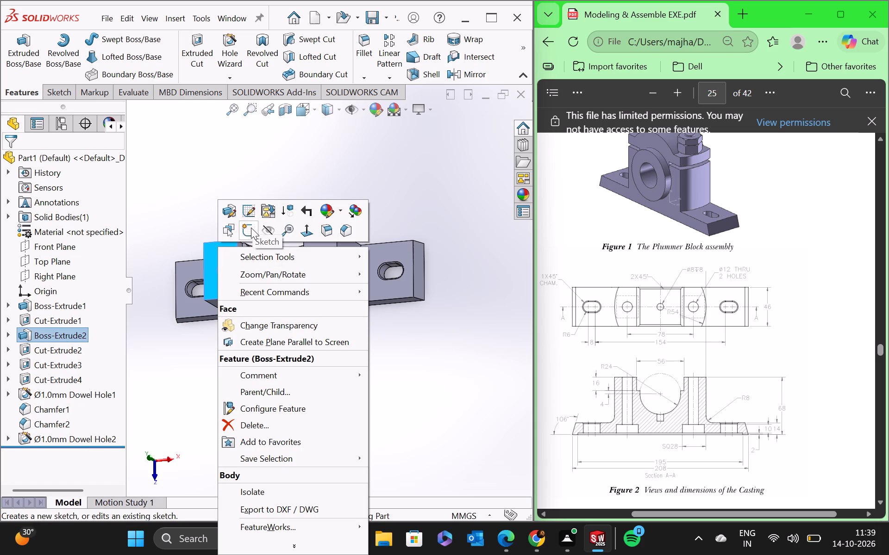
left_click(249, 226)
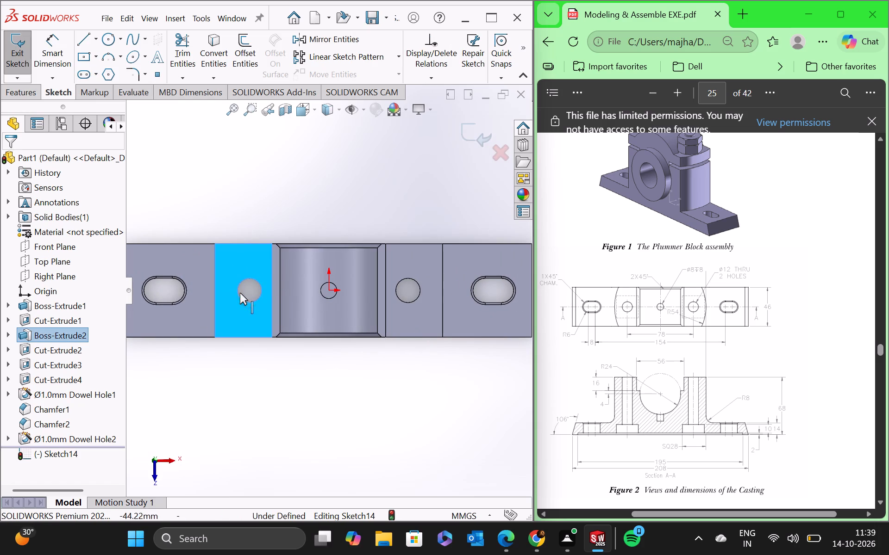
left_click(222, 63)
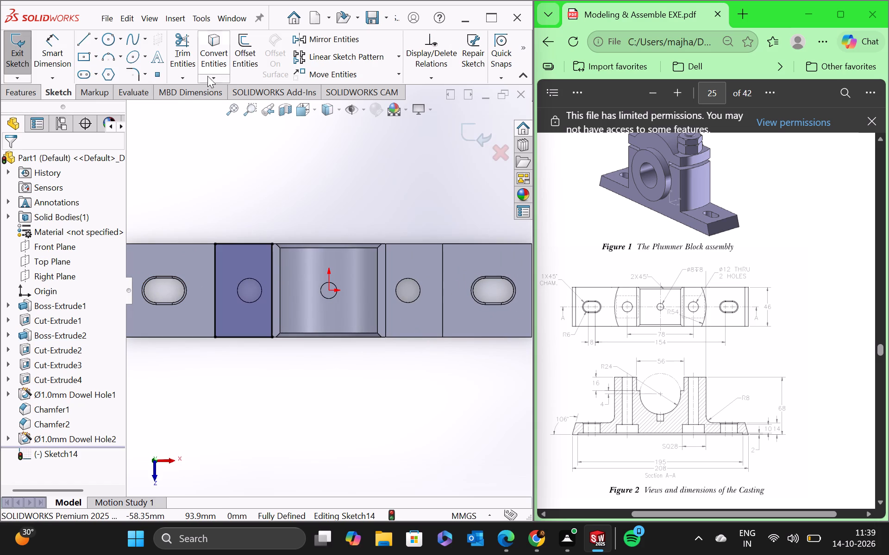
Convert the outline of the right upright's top face into entities of the current sketch.
left_click(410, 267)
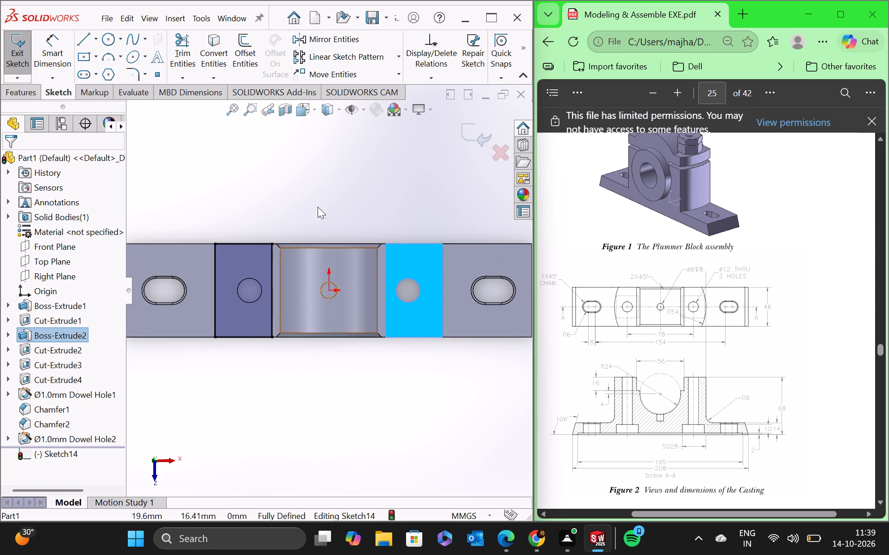
left_click(212, 53)
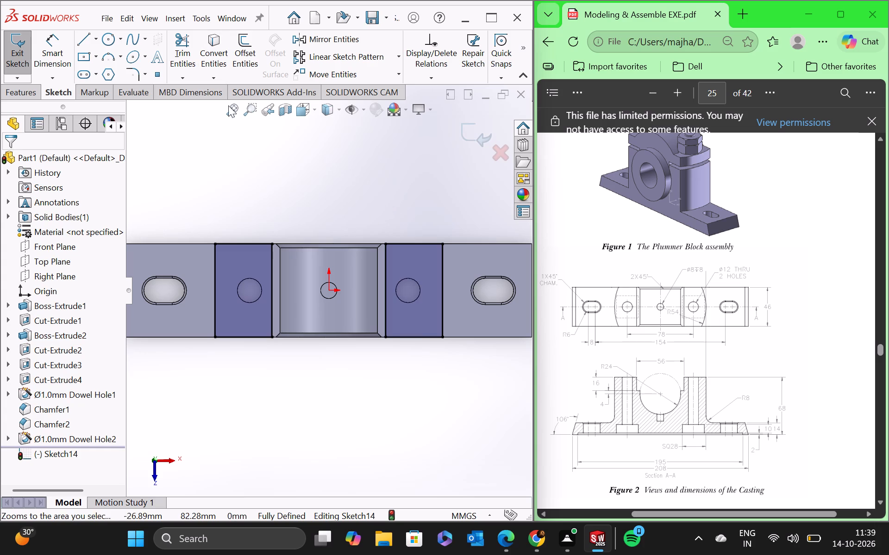
Sketch a centerpoint arc of about 56 mm radius, centred on the origin, across the right upright's top face between its long edges.
left_click(119, 60)
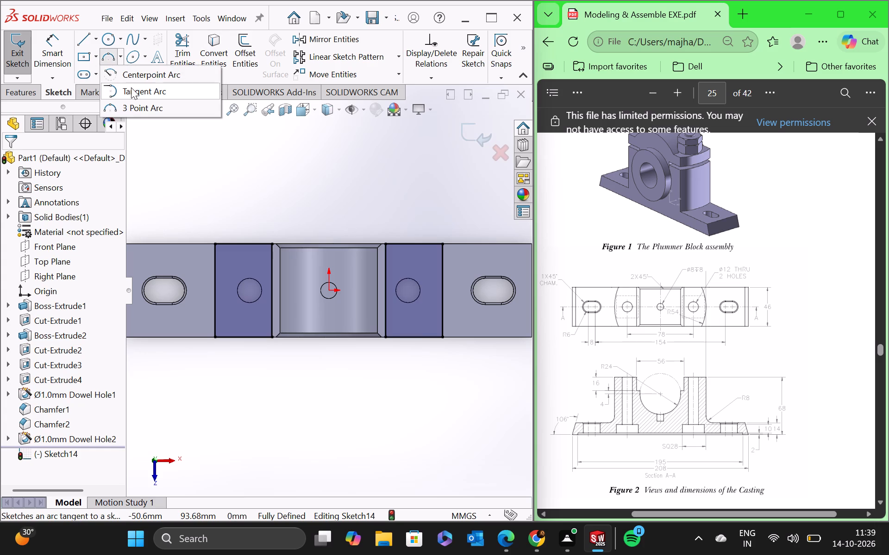
left_click(149, 73)
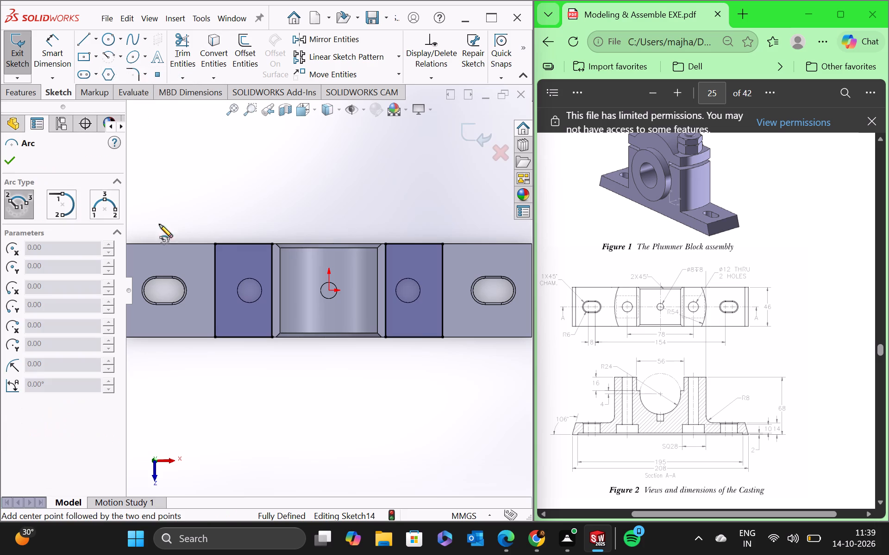
left_click(329, 291)
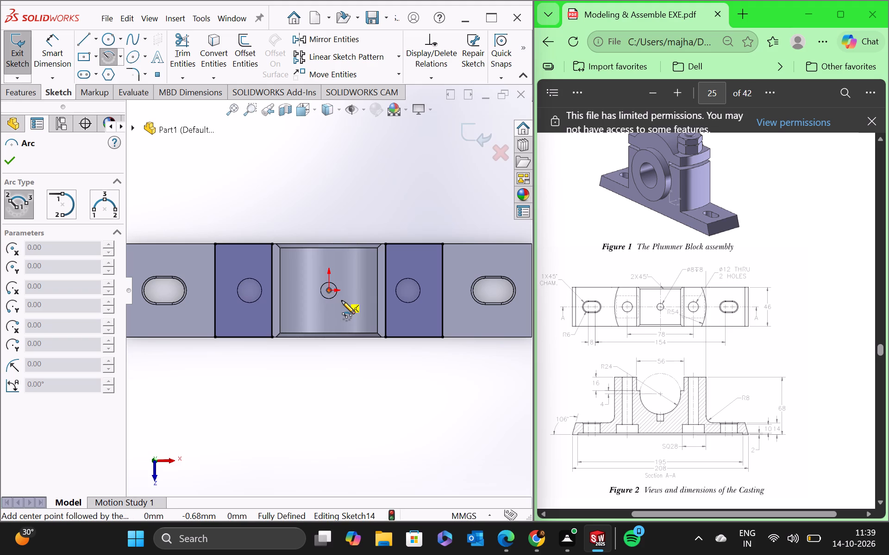
left_click(432, 337)
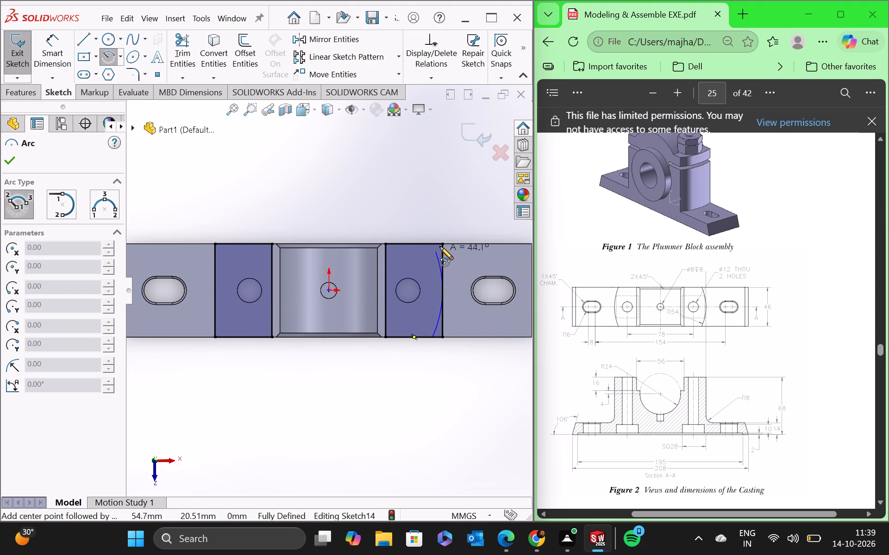
left_click(435, 240)
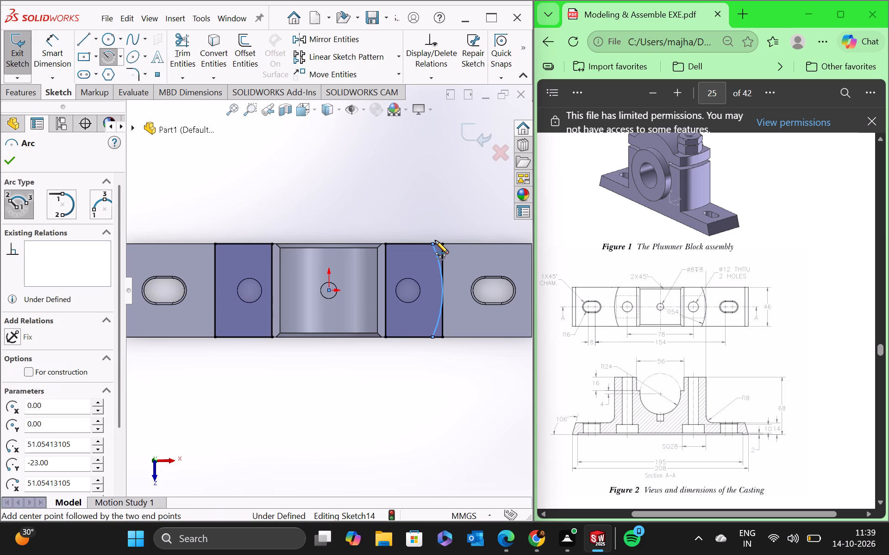
key("Escape")
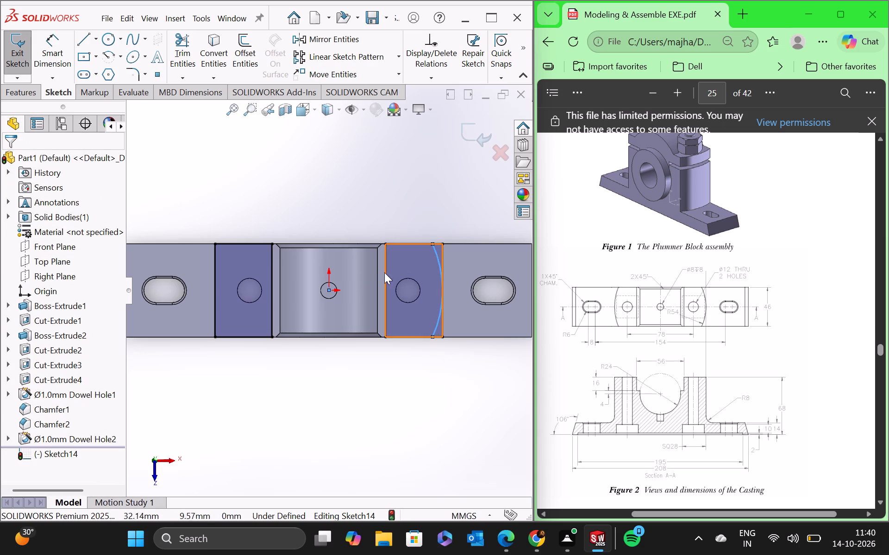
left_click(252, 200)
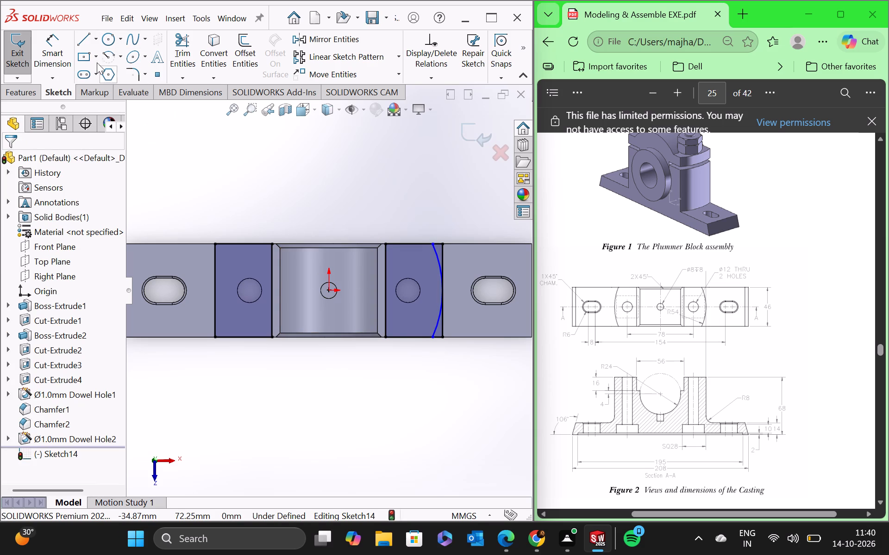
Dimension the arc on the right upright's top face with a 54 mm radius.
left_click(51, 51)
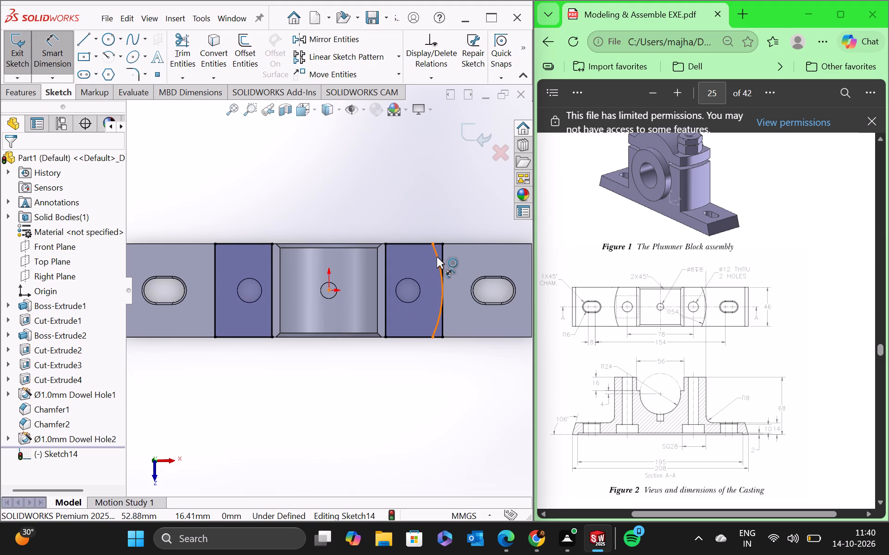
left_click(437, 256)
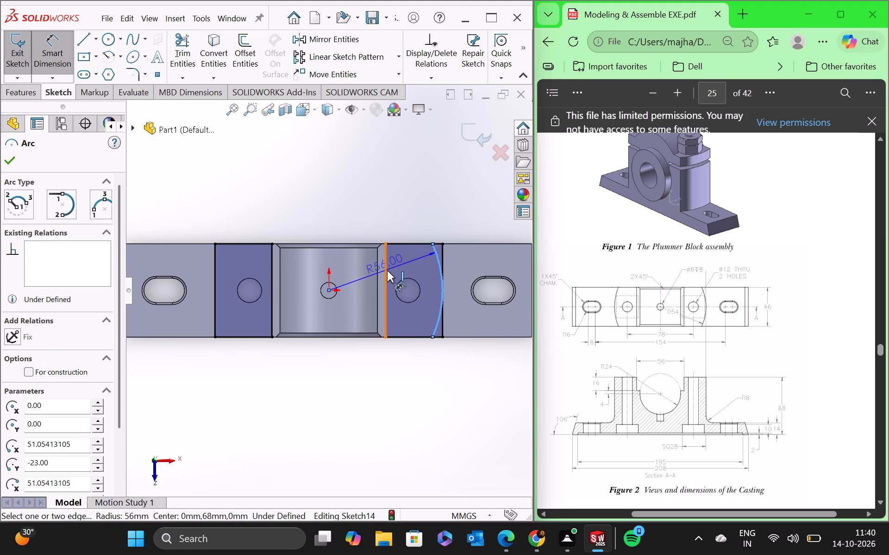
left_click(387, 272)
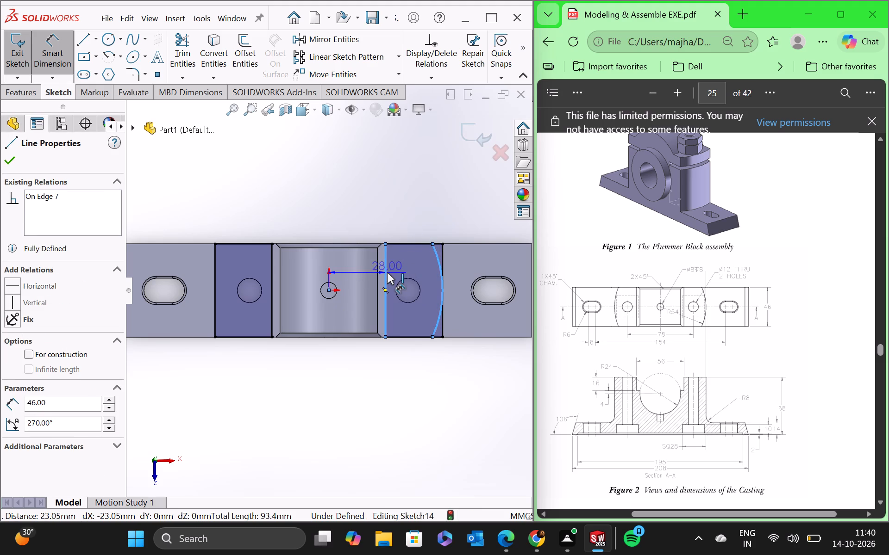
key("Escape")
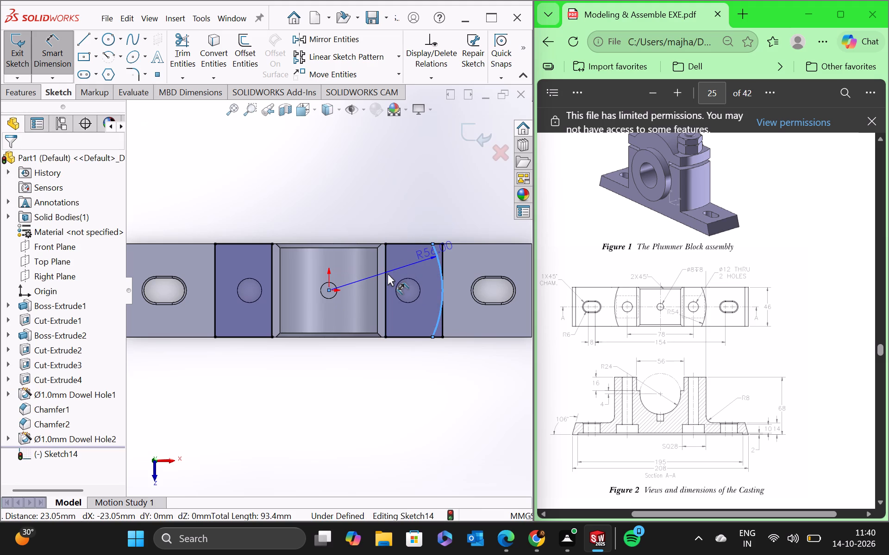
left_click(379, 211)
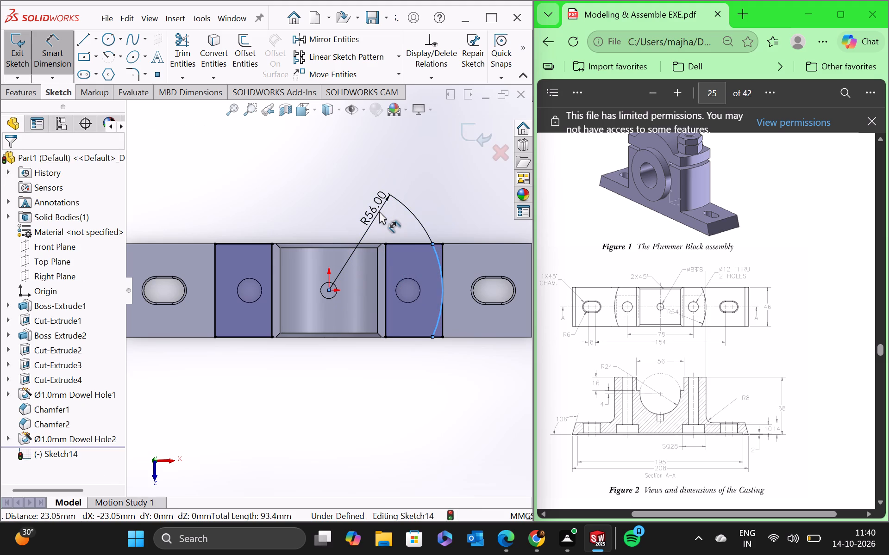
type("45")
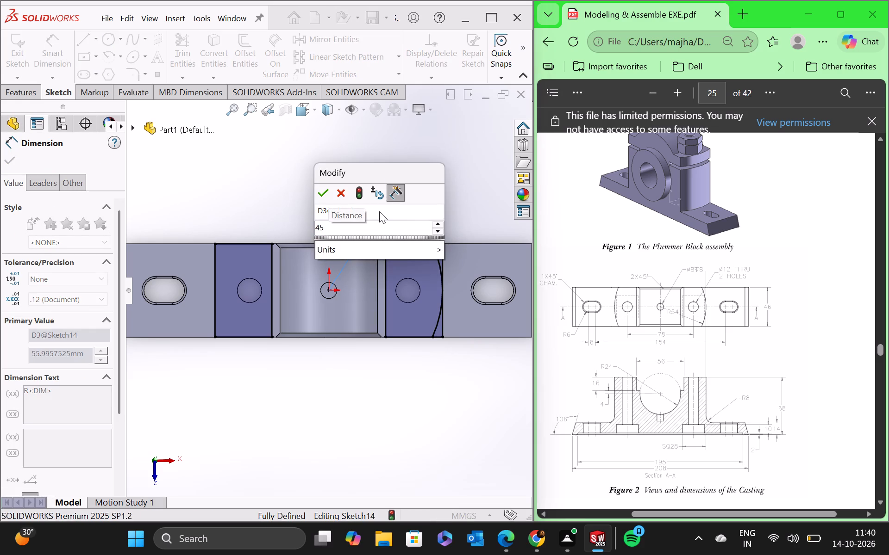
key("BackSpace")
key("BackSpace")
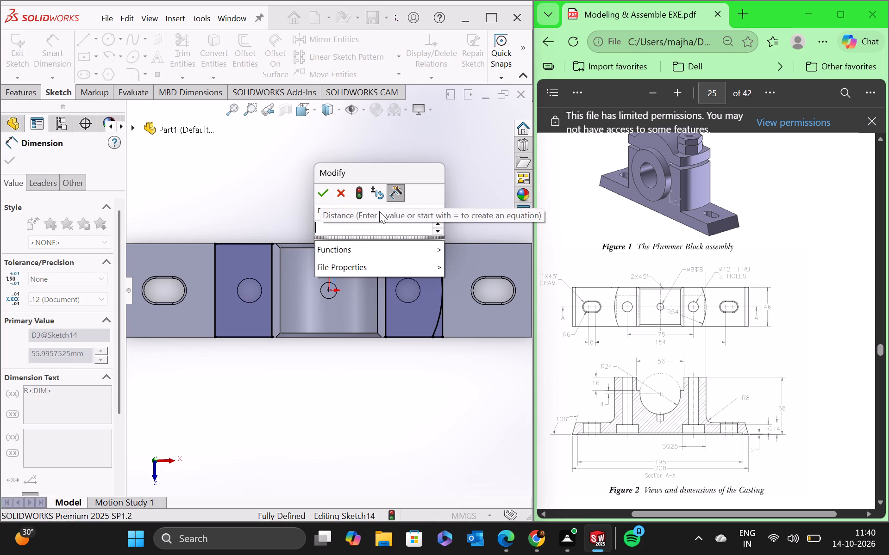
type("54")
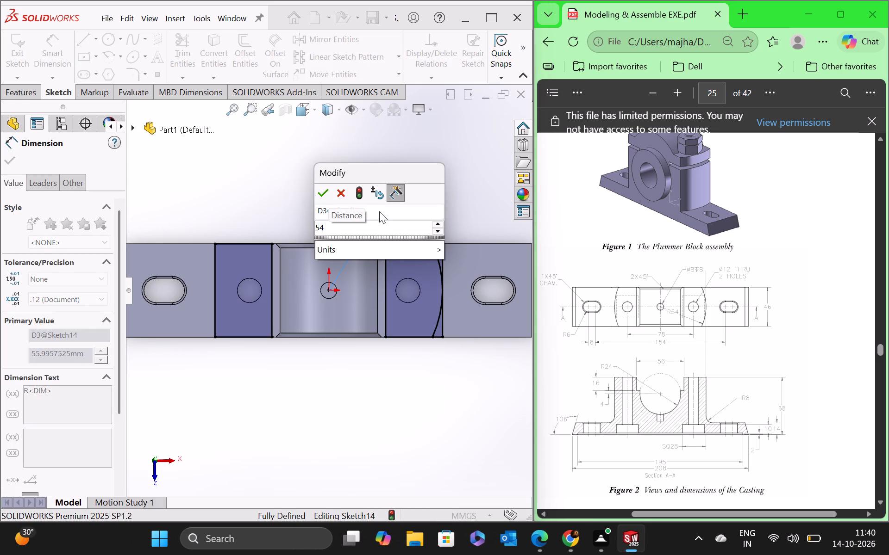
key("Return")
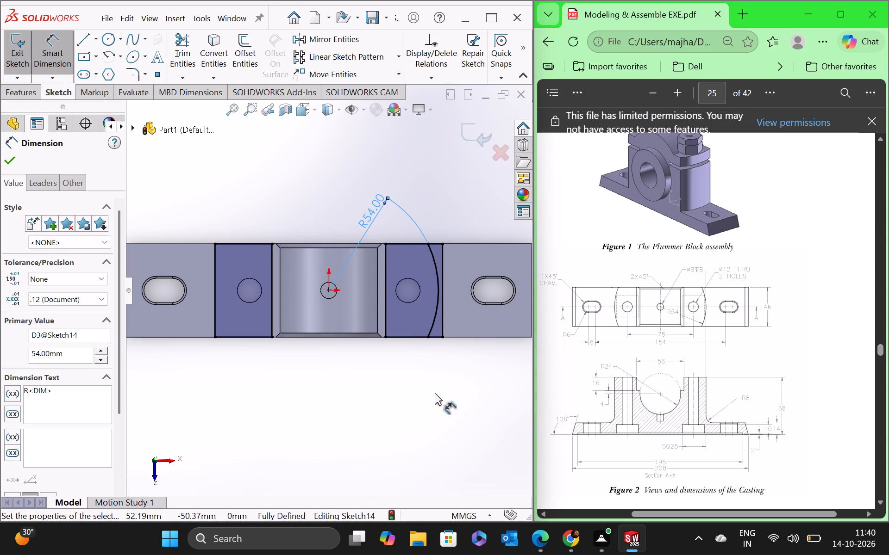
Examine the R54 arc and the upright outlines against the casting from above, below, front and back.
middle_click_drag(435, 393, 428, 326)
middle_click_drag(430, 324, 432, 320)
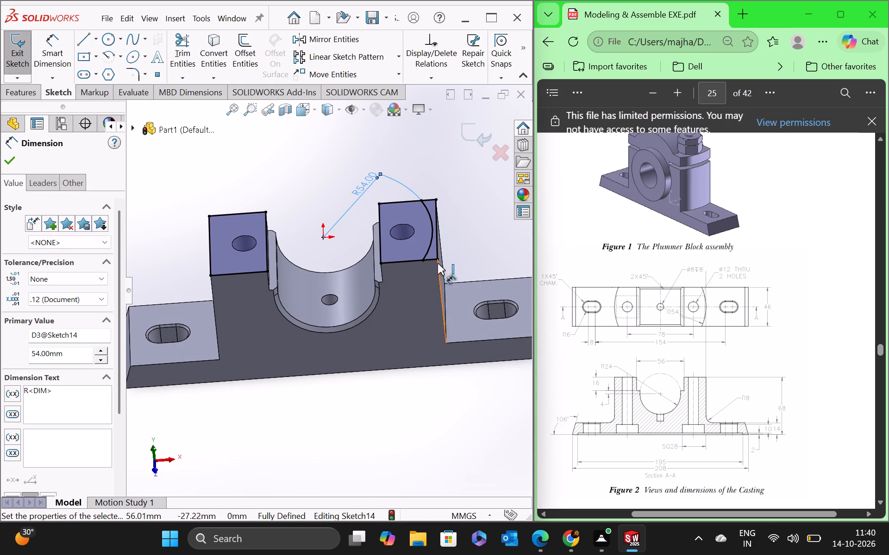
middle_click_drag(401, 393, 401, 308)
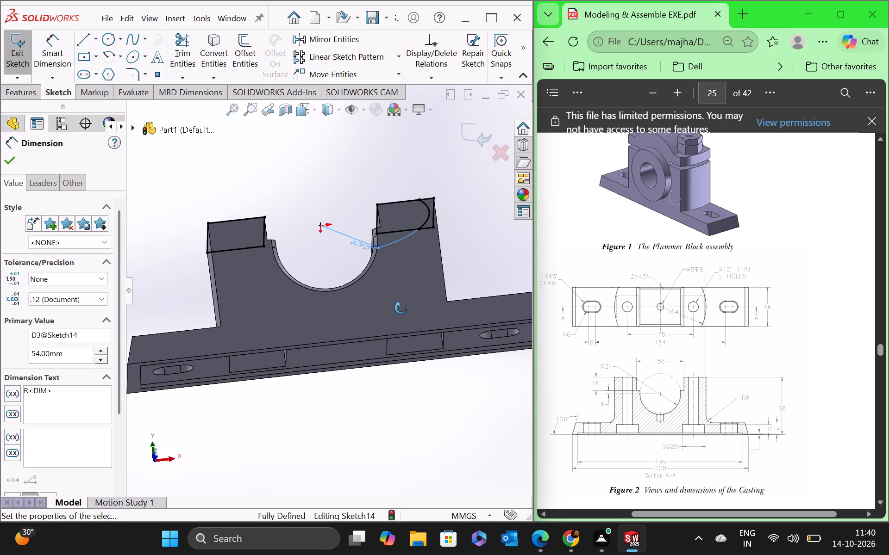
middle_click_drag(401, 308, 390, 383)
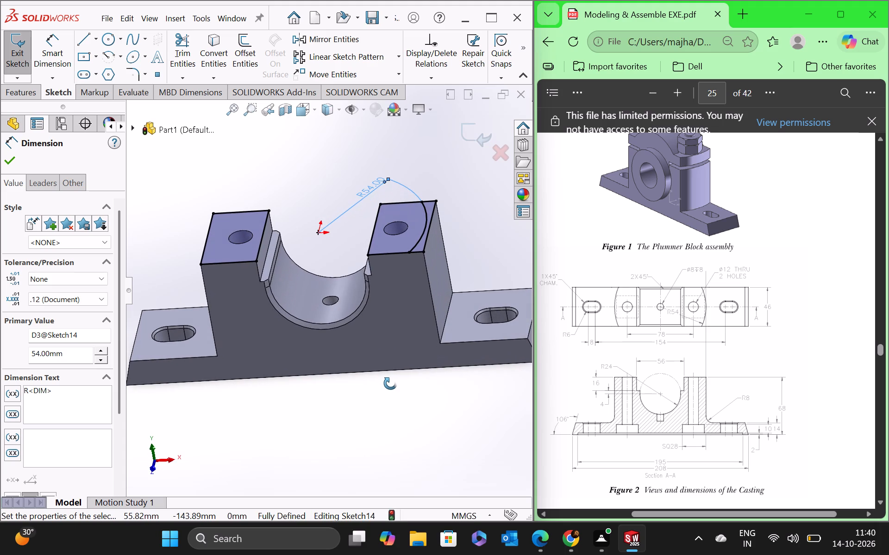
middle_click_drag(390, 383, 404, 400)
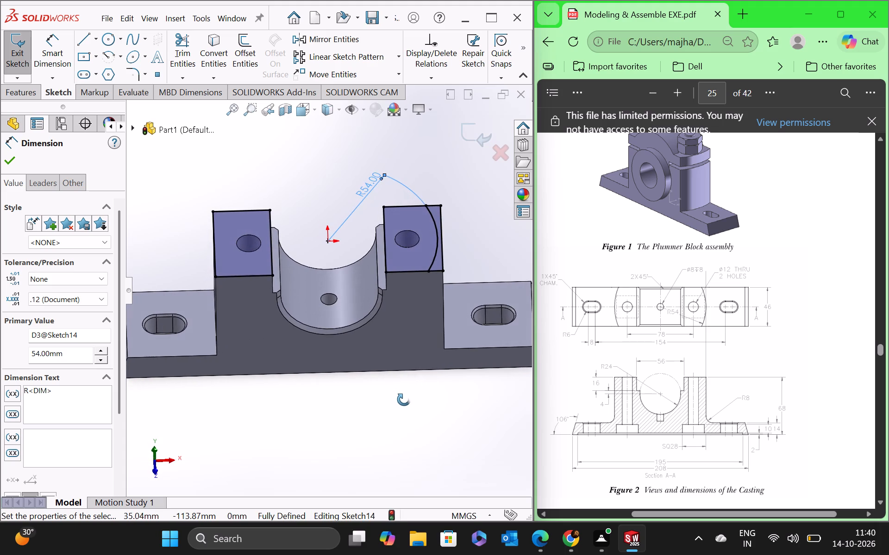
middle_click_drag(404, 400, 403, 333)
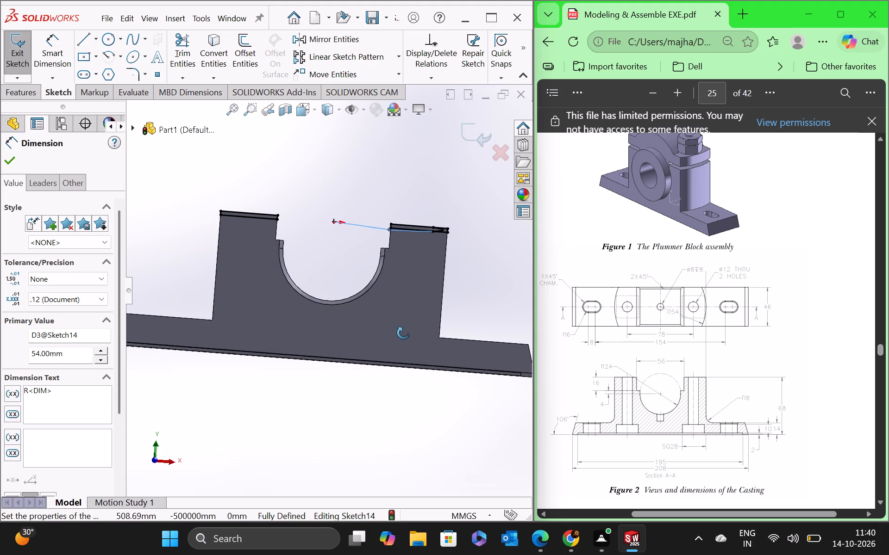
middle_click_drag(403, 333, 418, 220)
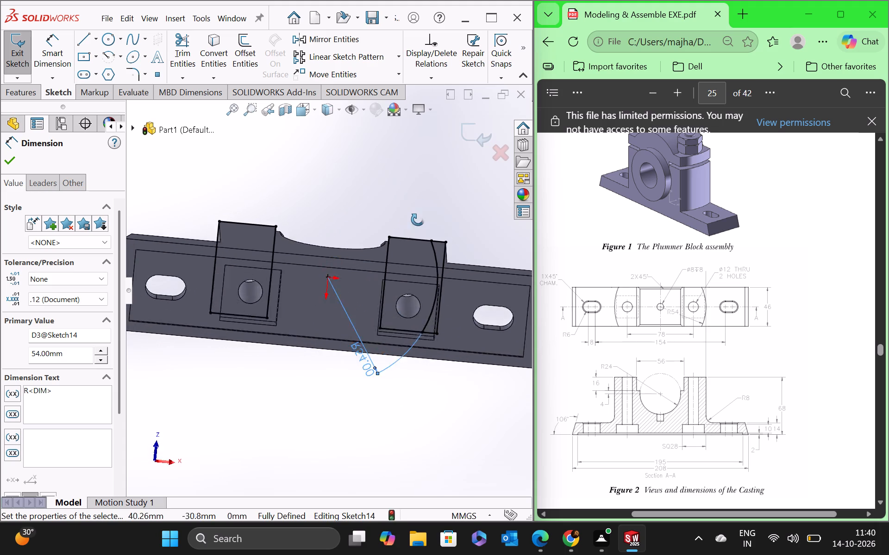
middle_click_drag(418, 220, 415, 208)
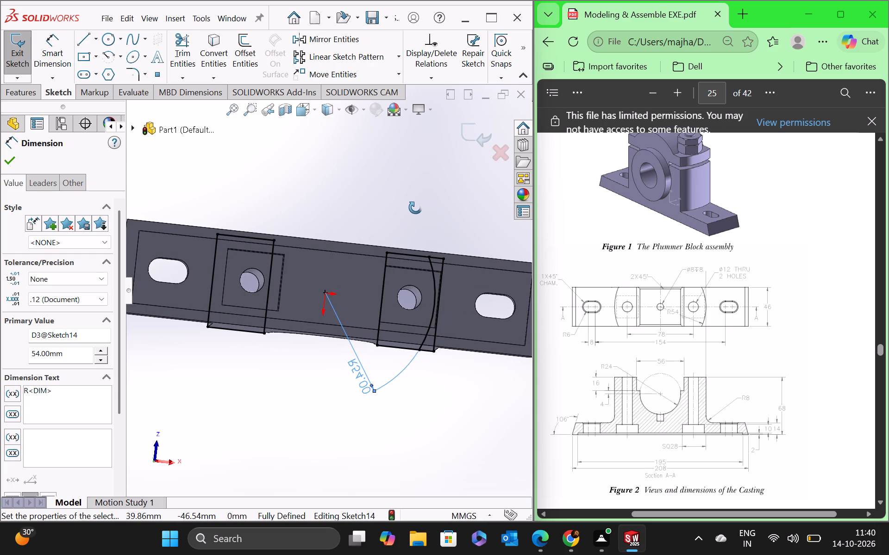
middle_click_drag(415, 208, 416, 207)
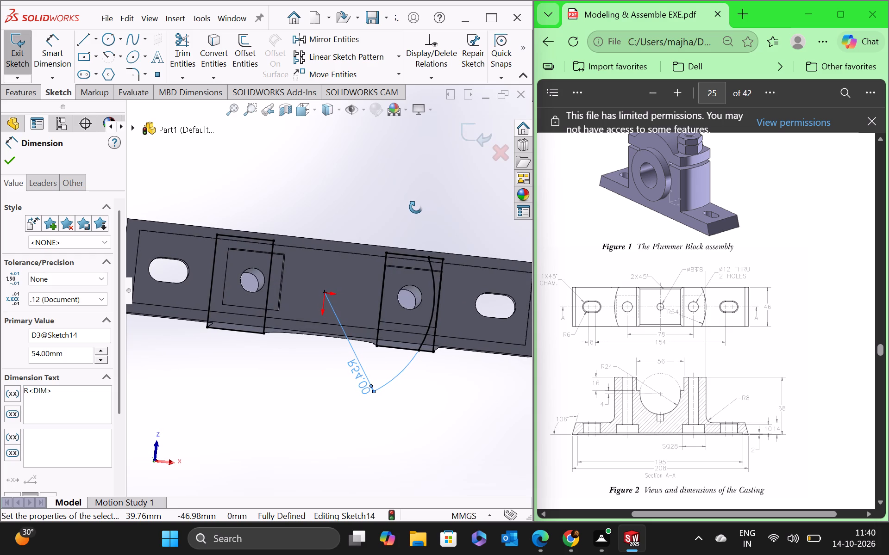
middle_click_drag(416, 207, 420, 228)
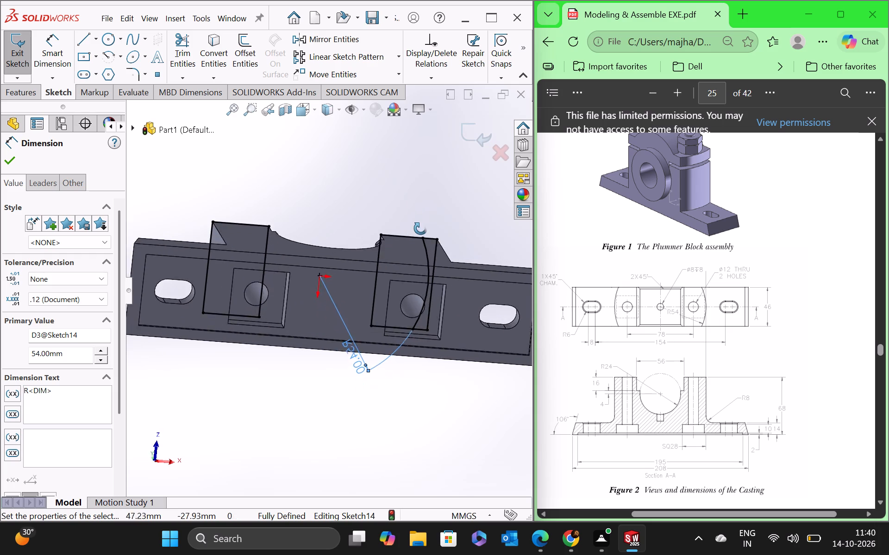
middle_click_drag(420, 228, 406, 412)
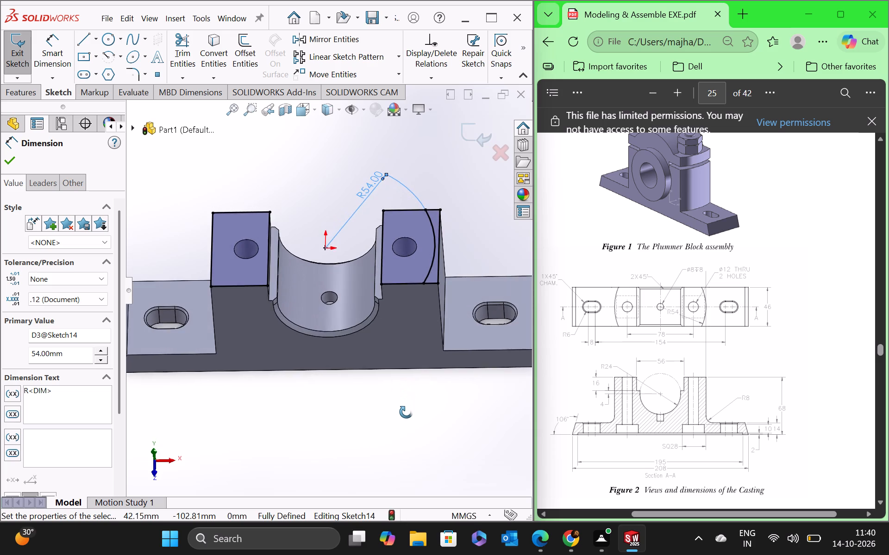
middle_click_drag(406, 412, 401, 439)
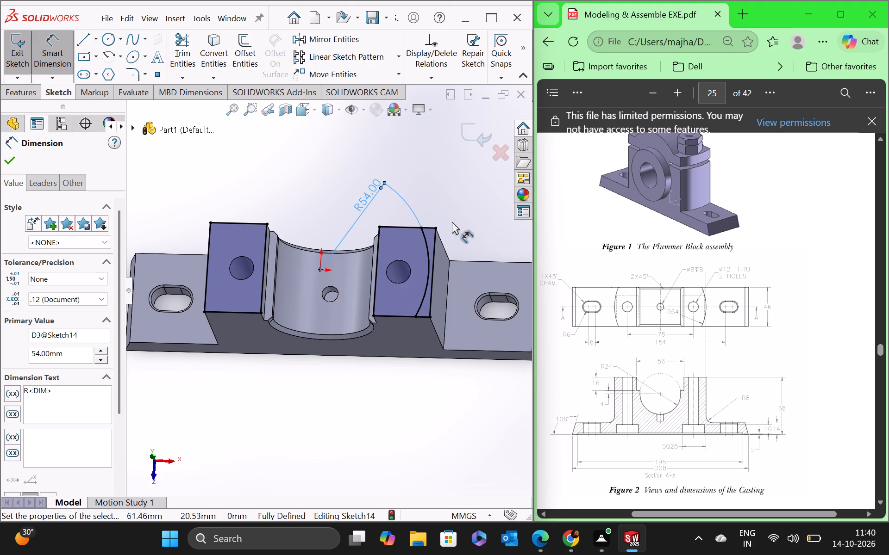
middle_click_drag(452, 220, 473, 249)
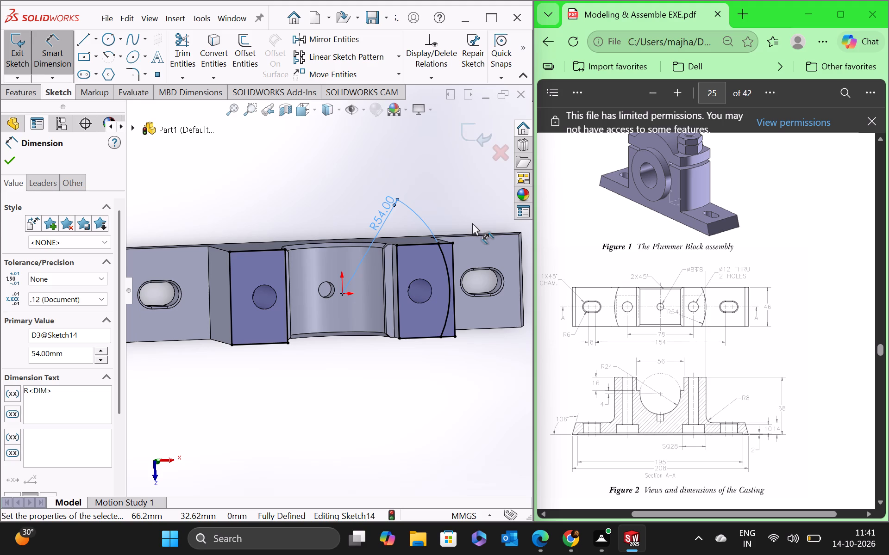
middle_click_drag(428, 389, 424, 244)
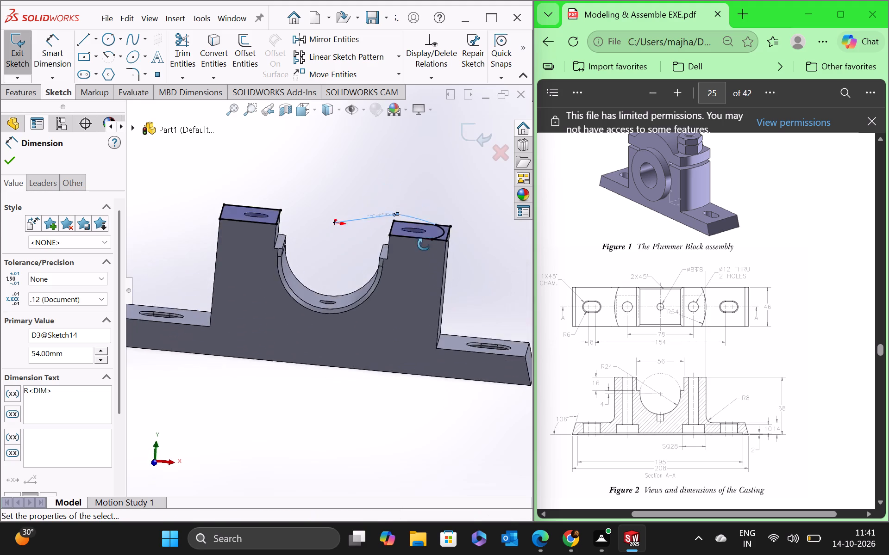
middle_click_drag(424, 244, 448, 117)
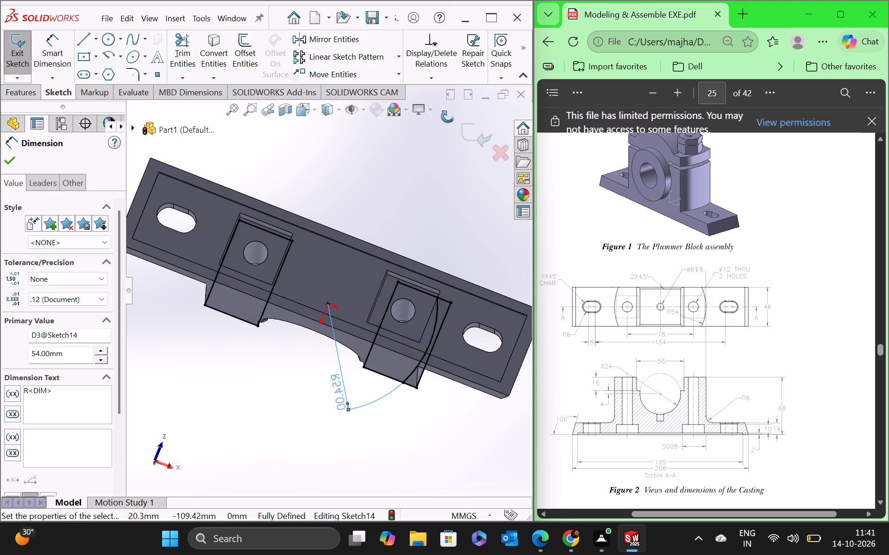
middle_click_drag(448, 117, 449, 127)
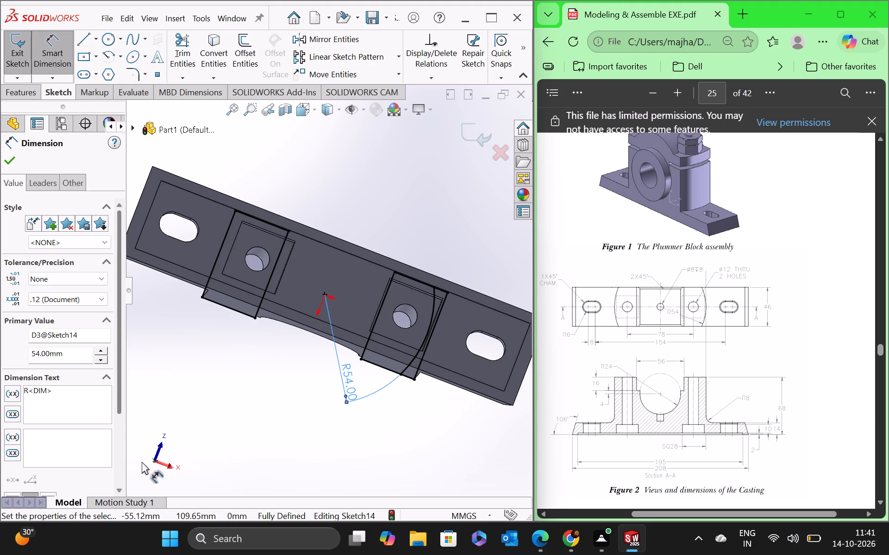
left_click(156, 460)
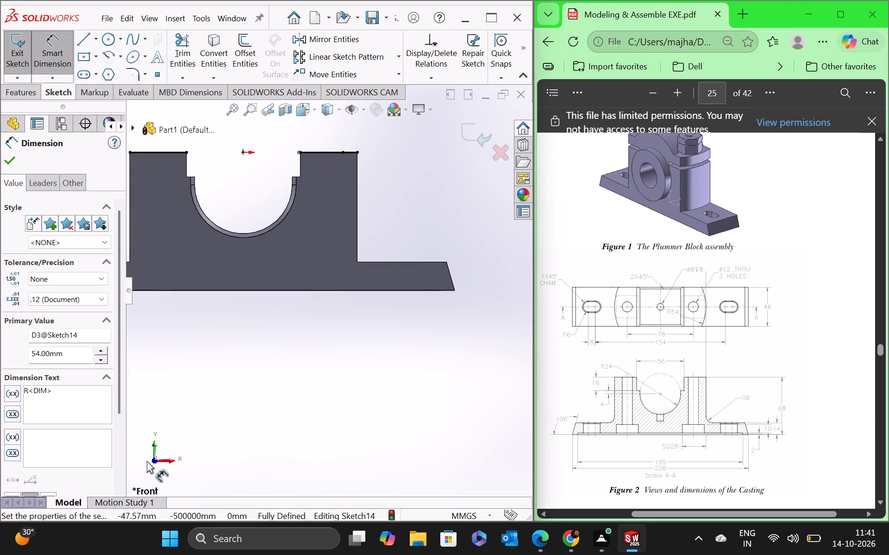
left_click(151, 460)
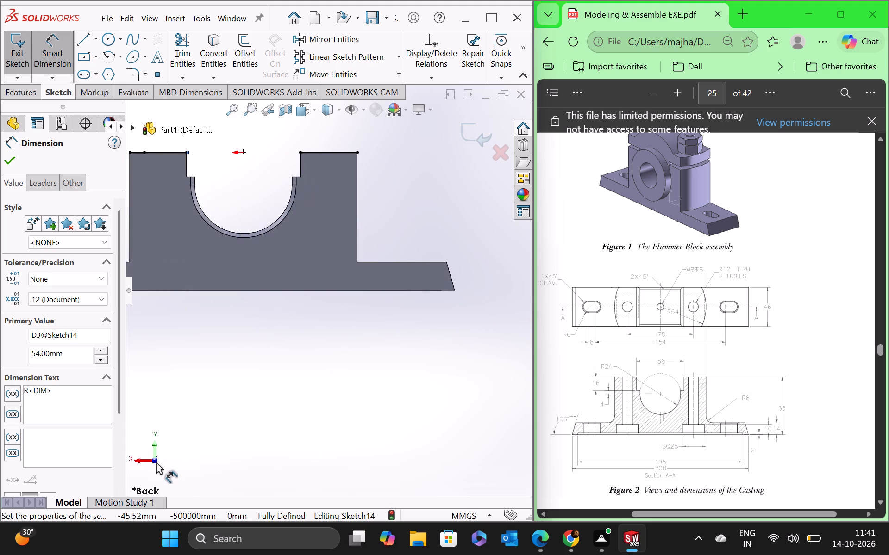
Examine the R54 arc on the right upright from above, below and obliquely against the drawing's top view.
left_click(156, 450)
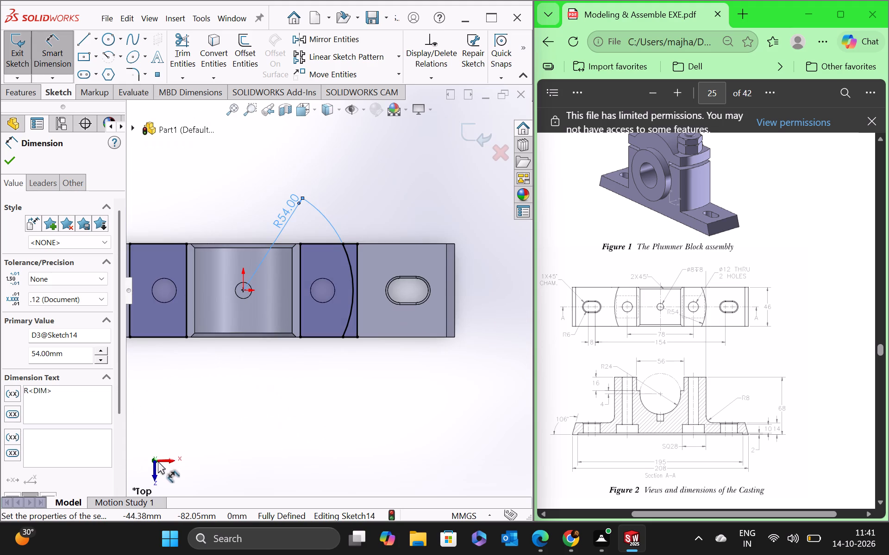
scroll(218, 404, "up", 2)
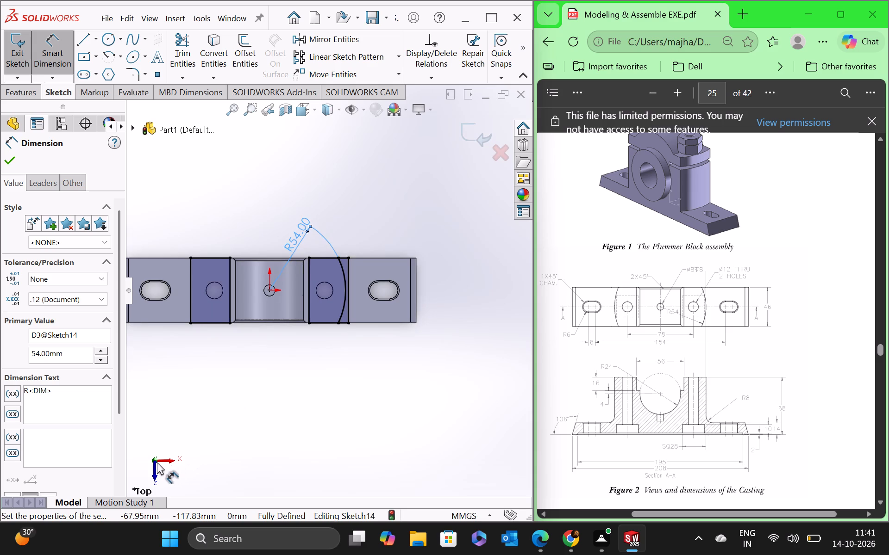
left_click(155, 462)
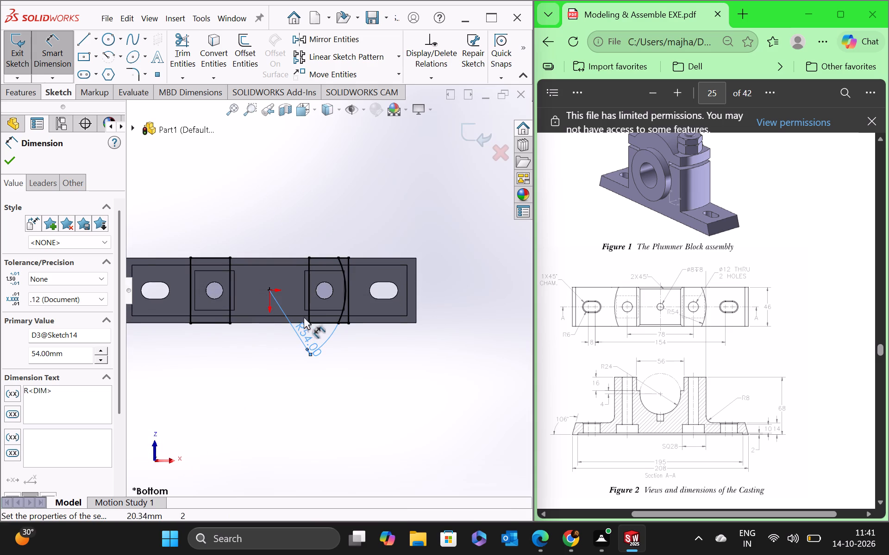
scroll(305, 315, "down", 1)
scroll(308, 328, "up", 2)
scroll(341, 285, "down", 5)
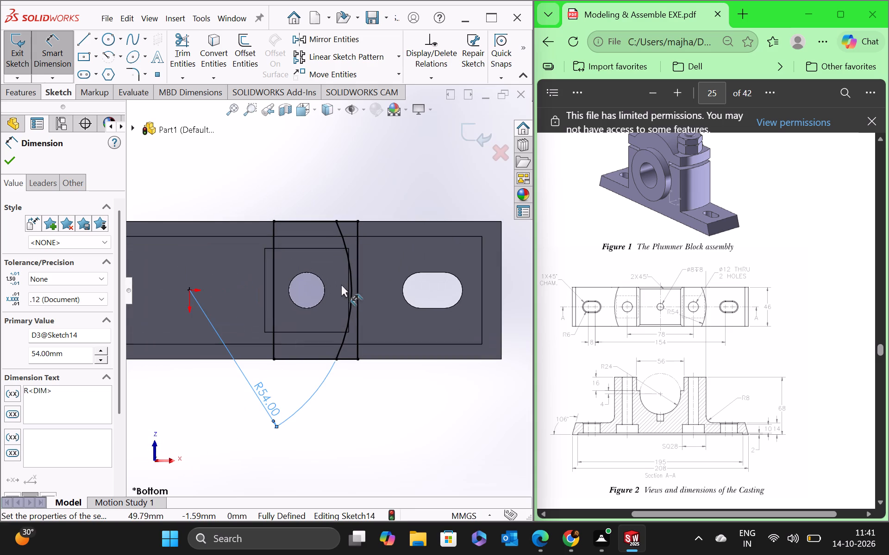
scroll(369, 284, "down", 2)
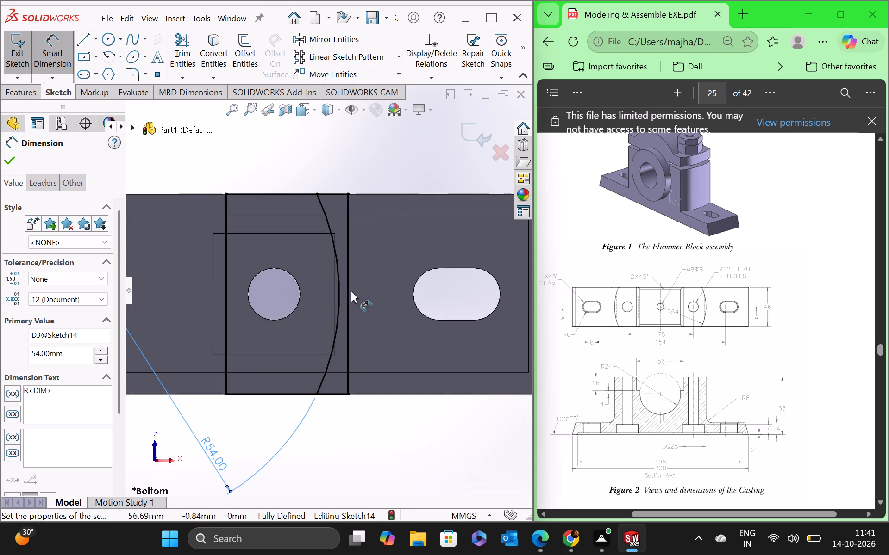
scroll(327, 290, "up", 9)
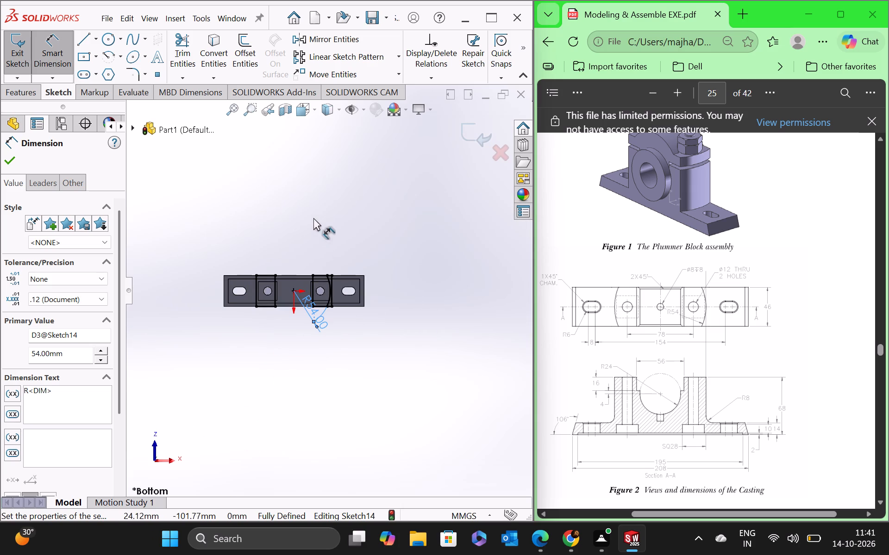
middle_click_drag(314, 217, 305, 425)
scroll(313, 228, "down", 2)
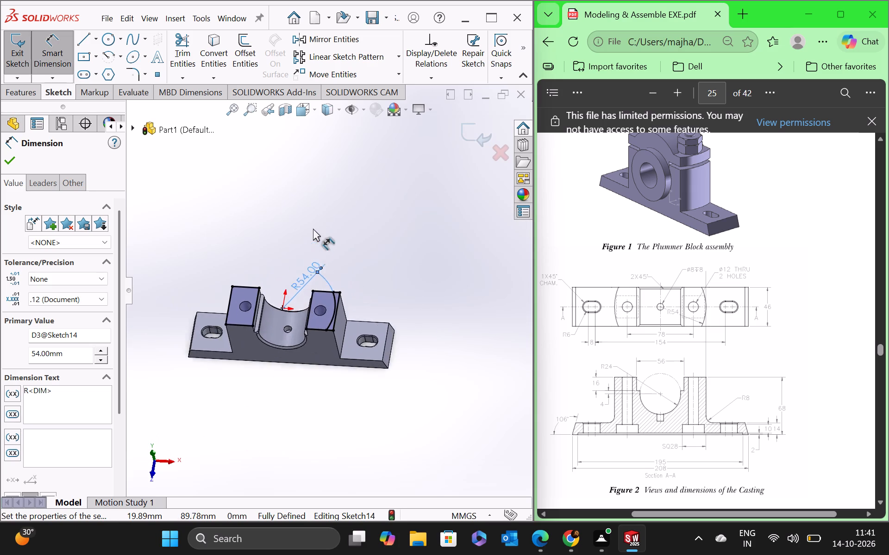
scroll(313, 228, "down", 2)
middle_click_drag(254, 288, 286, 308)
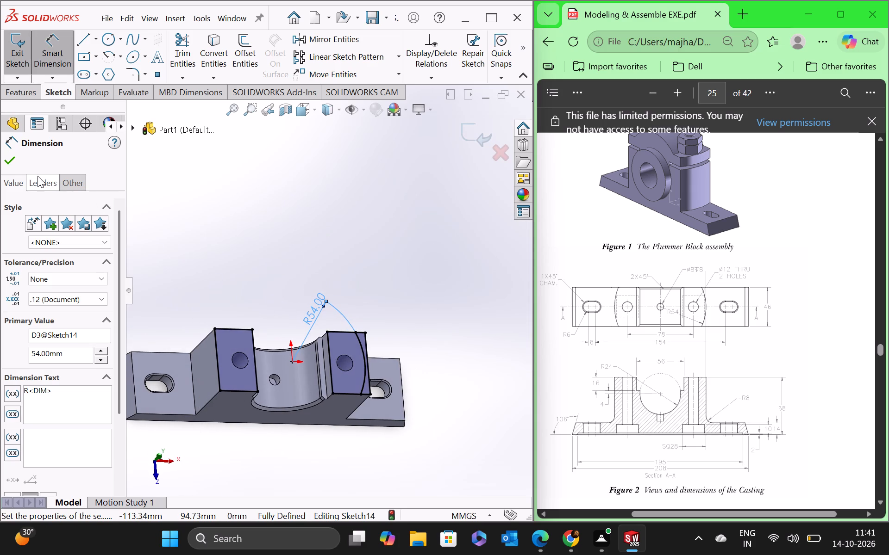
left_click(10, 159)
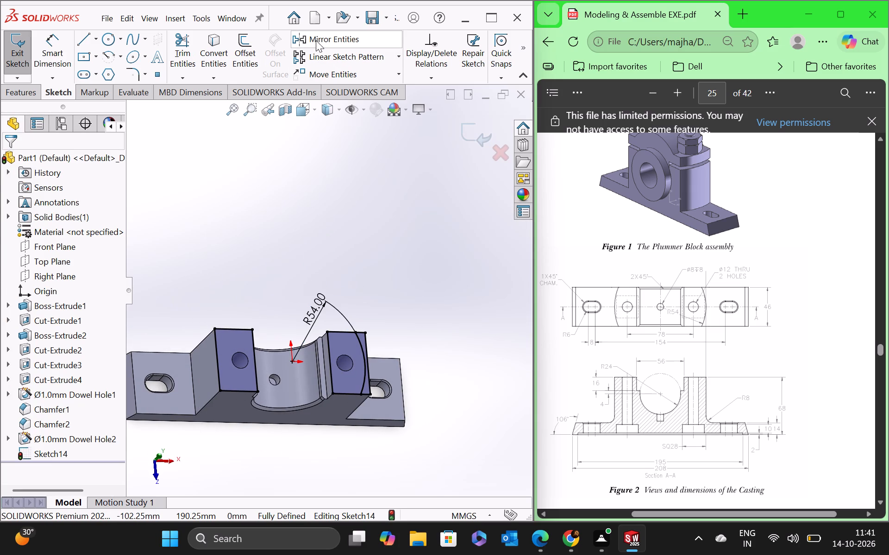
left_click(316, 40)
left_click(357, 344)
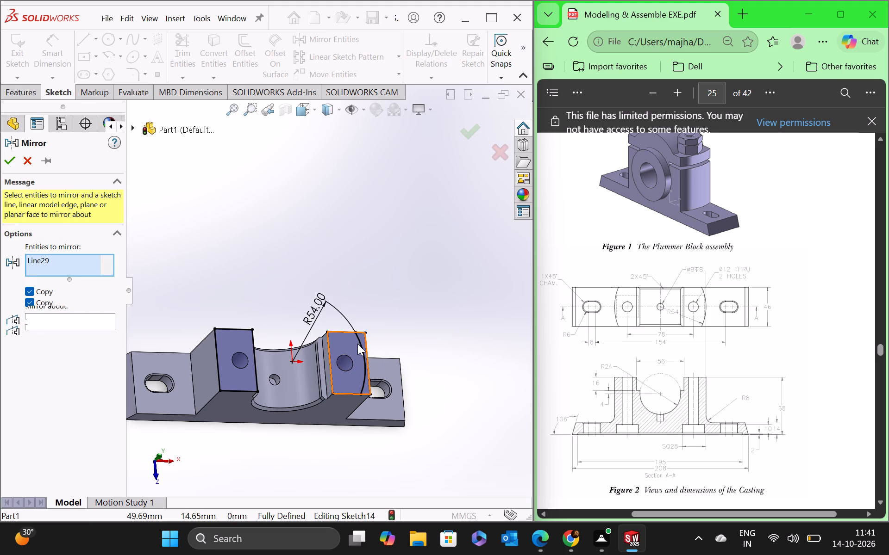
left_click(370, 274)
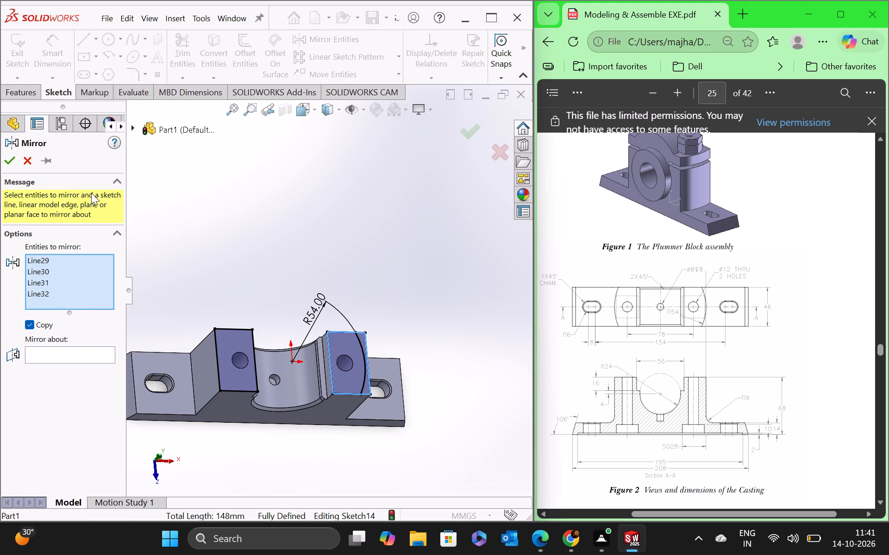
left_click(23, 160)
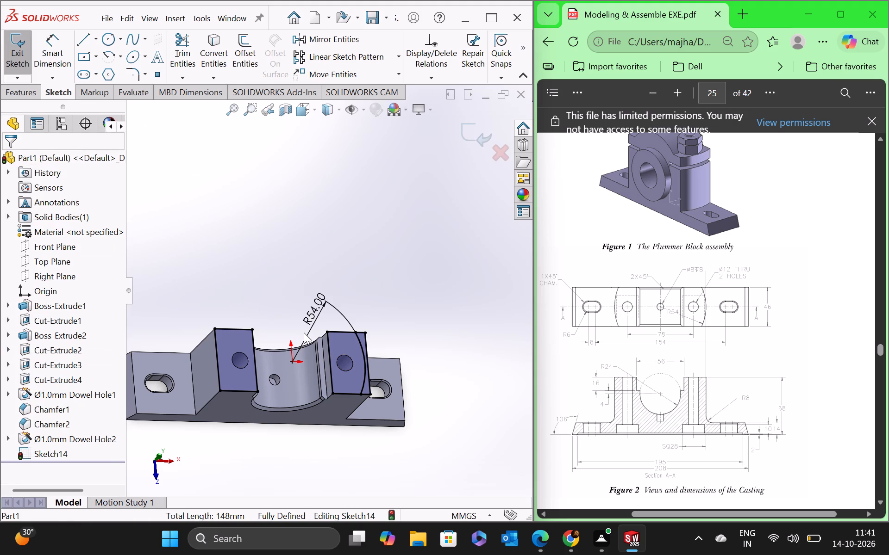
Mirror the R54 arc about the Right Plane onto the left upright's top face.
left_click(315, 41)
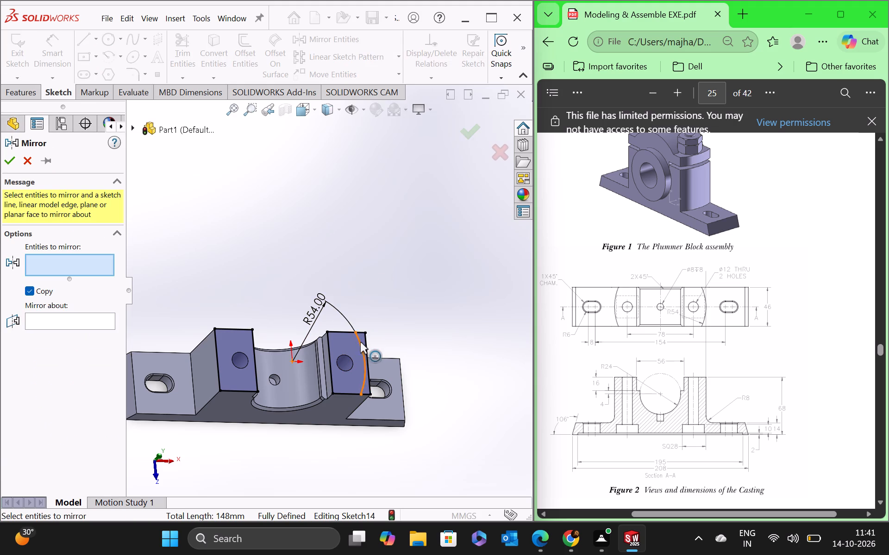
left_click(360, 339)
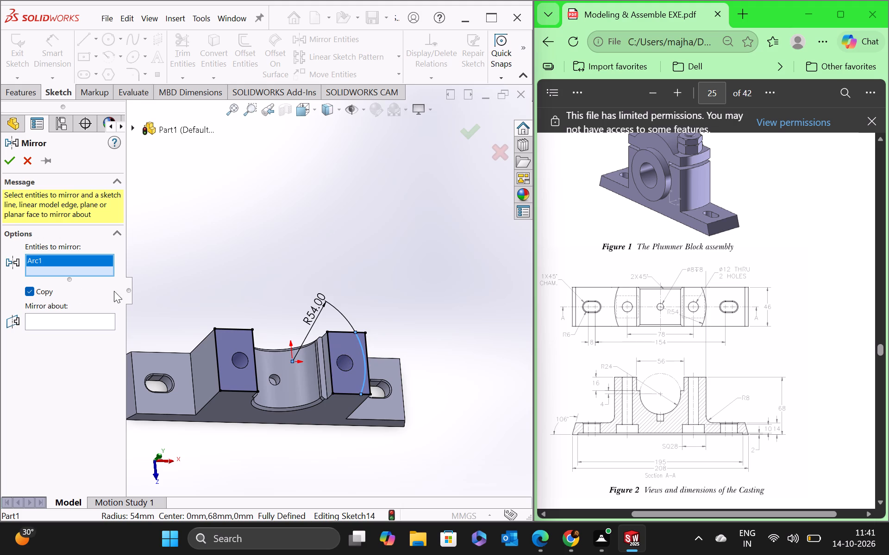
left_click(72, 321)
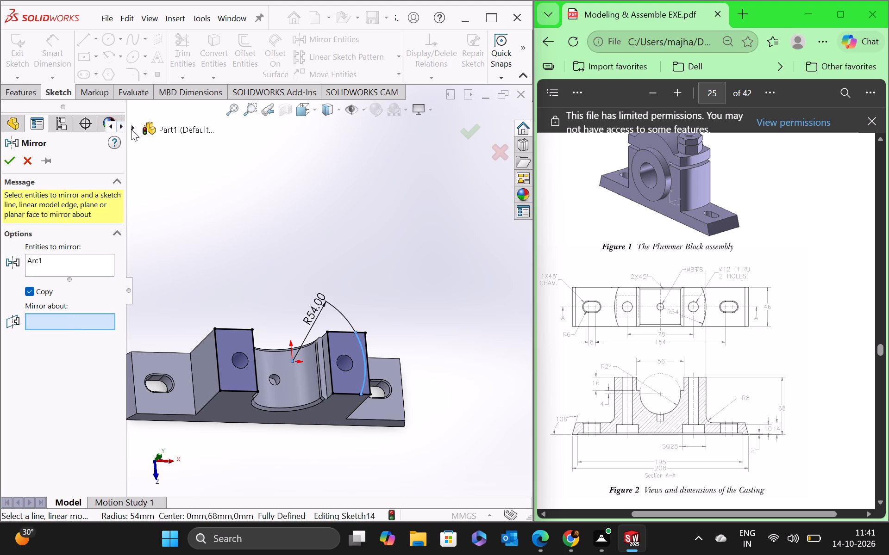
left_click(131, 129)
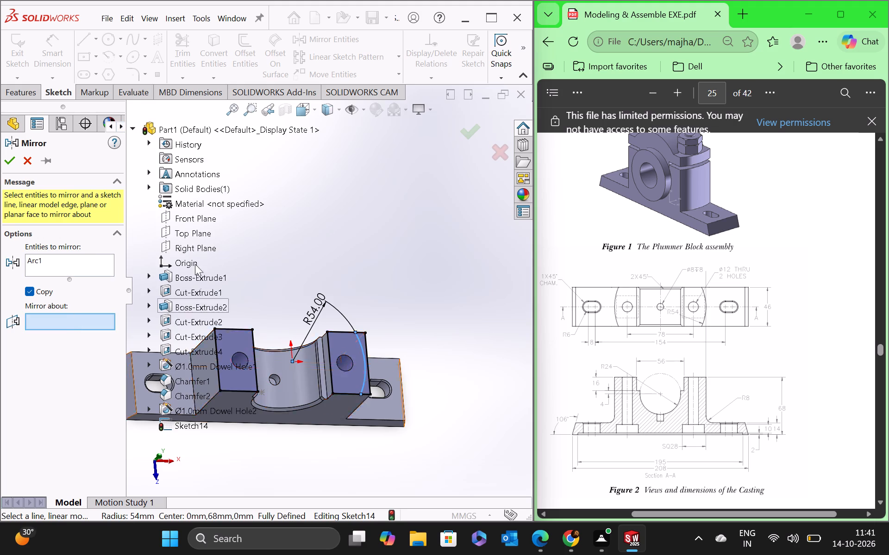
left_click(195, 247)
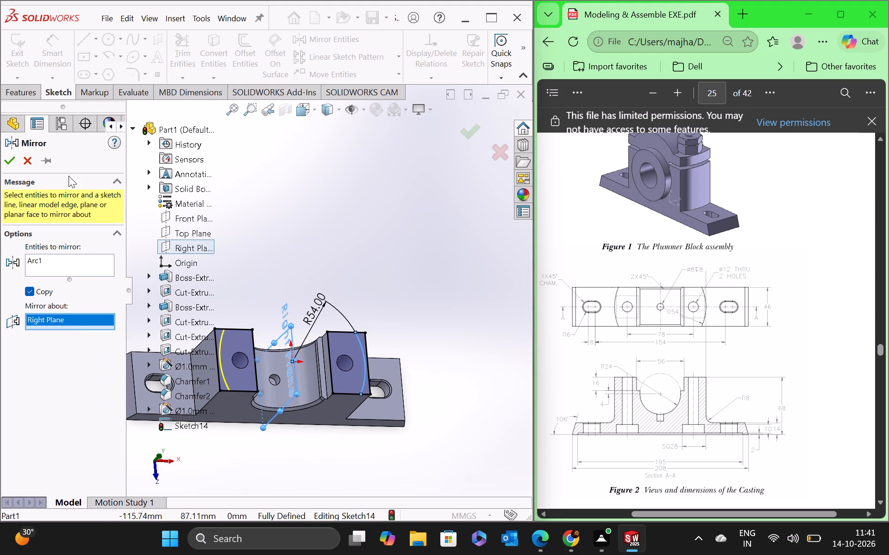
left_click(5, 164)
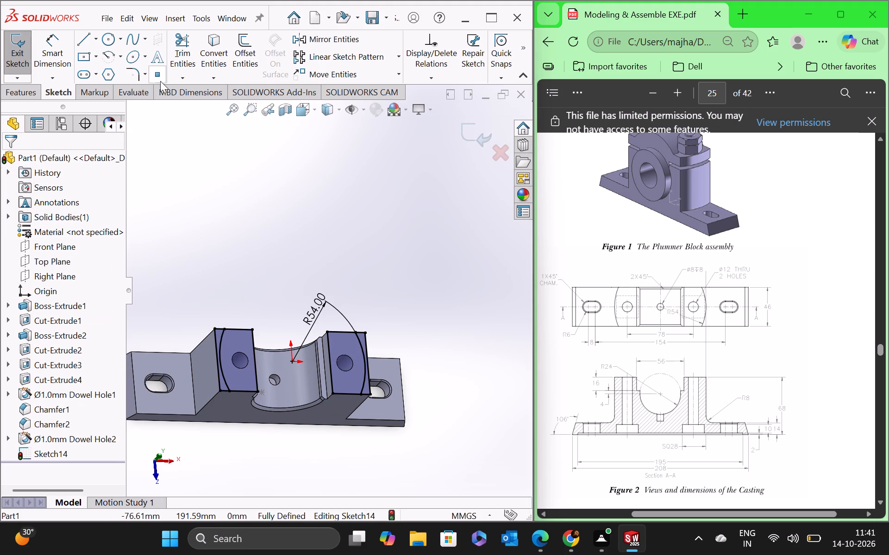
Trim away the left upright's outline segments lying outside the mirrored arc, using Trim to closest.
left_click(180, 56)
scroll(223, 334, "down", 6)
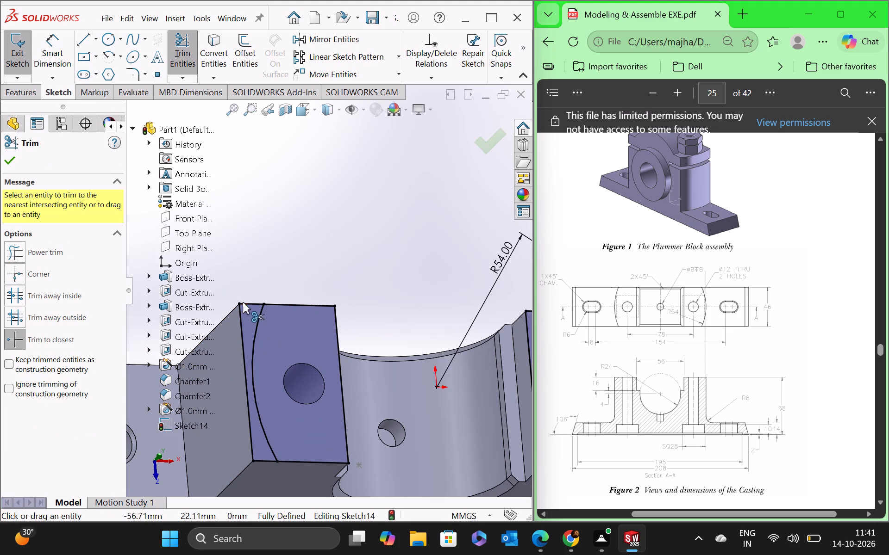
left_click(250, 305)
left_click(239, 321)
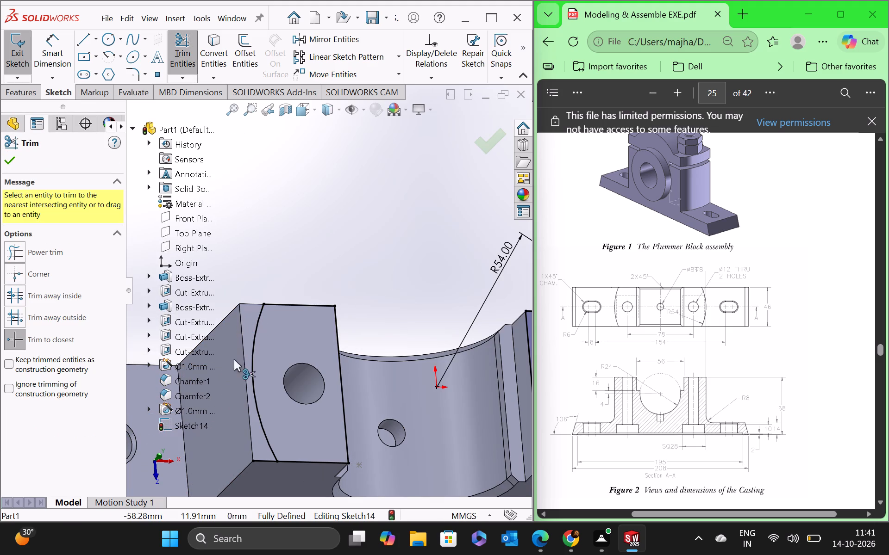
left_click(264, 457)
left_click(263, 461)
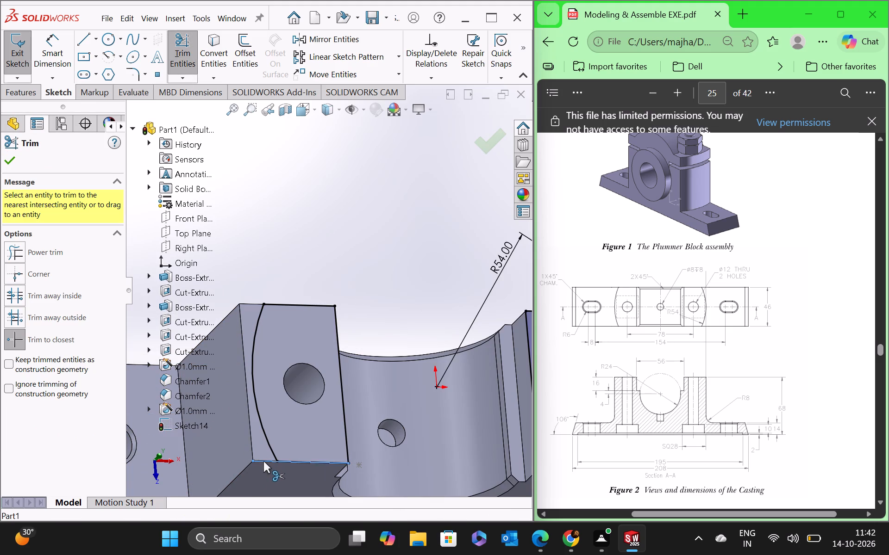
Trim away the right upright's outline segments lying outside the R54 arc.
scroll(291, 402, "up", 7)
scroll(431, 265, "down", 5)
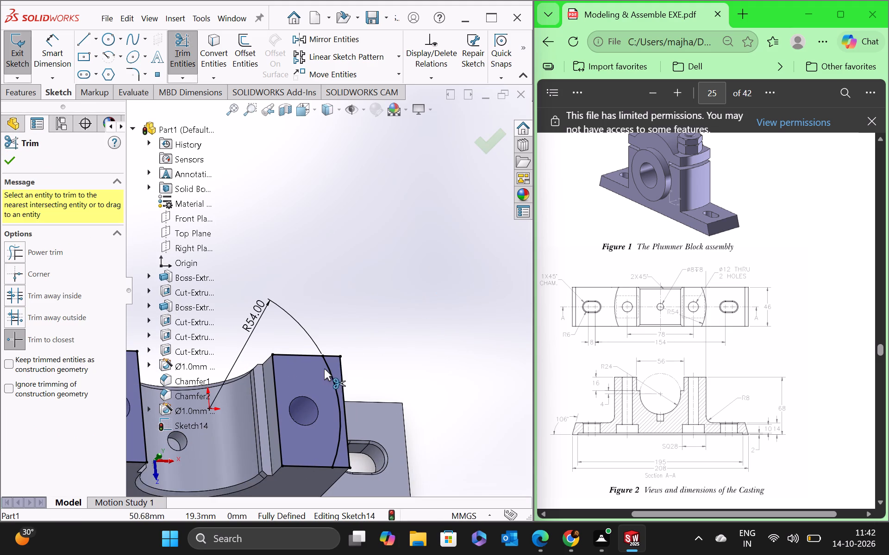
left_click(336, 357)
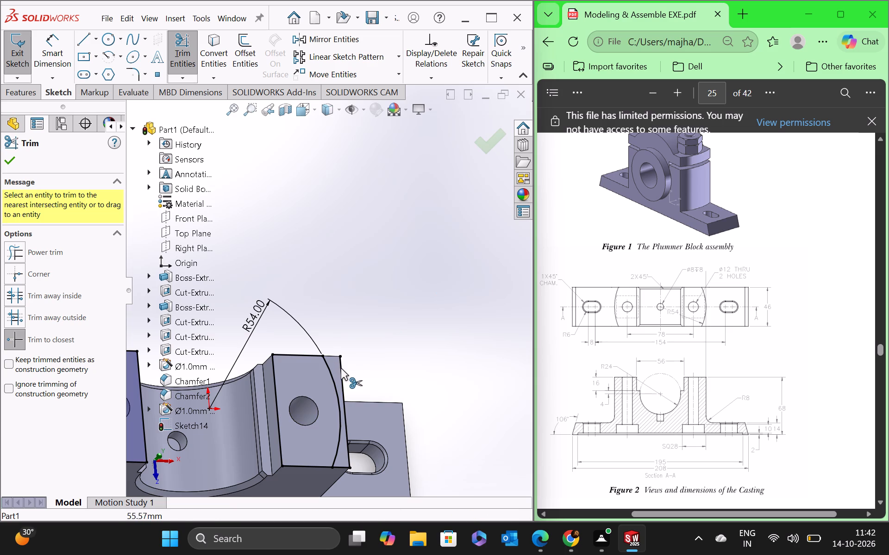
left_click(341, 368)
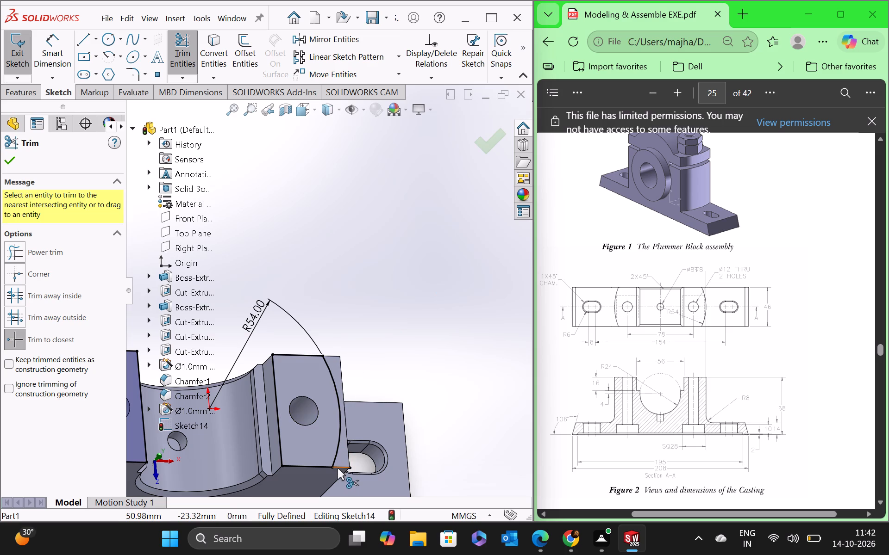
left_click(338, 467)
scroll(381, 405, "up", 6)
middle_click_drag(272, 402, 251, 333)
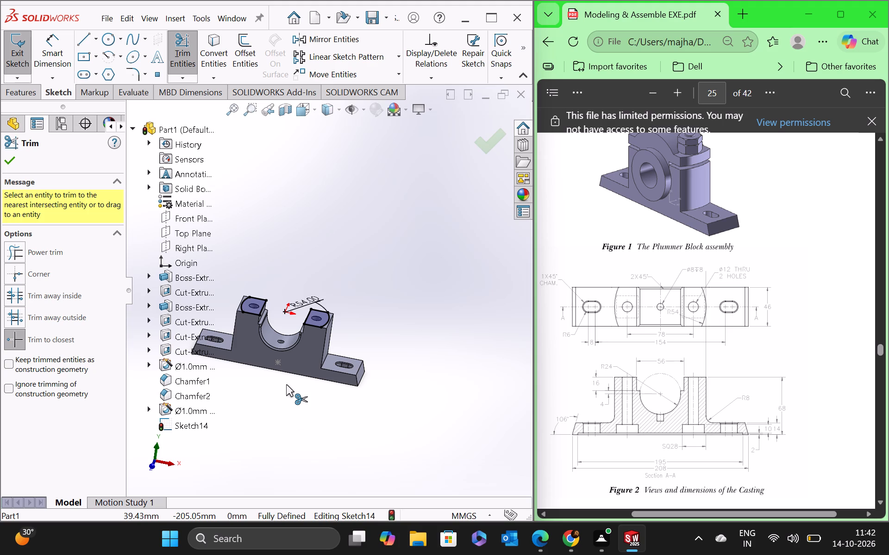
scroll(285, 354, "down", 1)
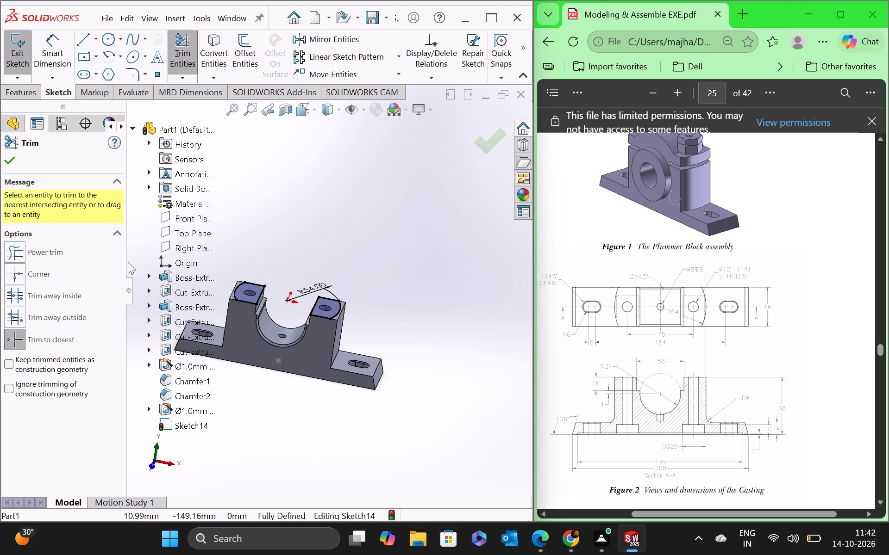
left_click(10, 161)
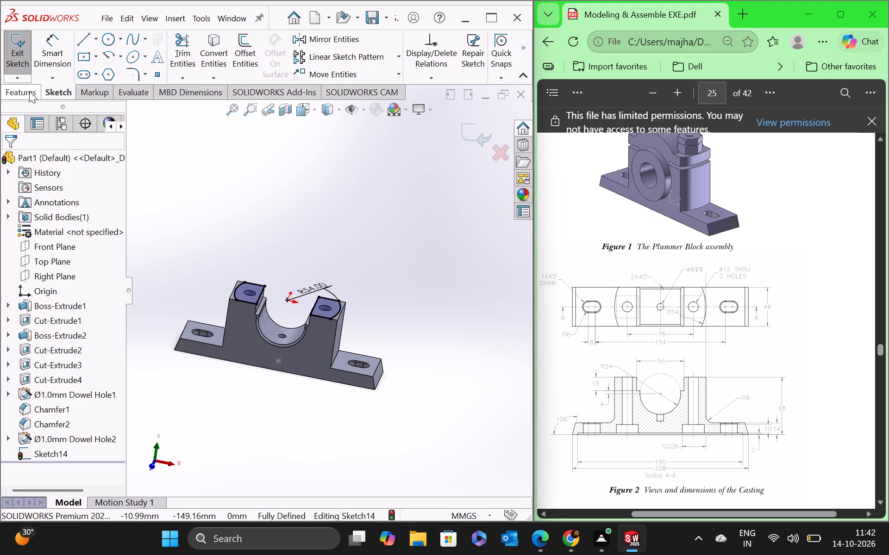
Cut-extrude the two trimmed upright outlines with a blind depth of 54 mm, flipping the side to cut so material outside them is removed.
left_click(28, 90)
left_click(188, 49)
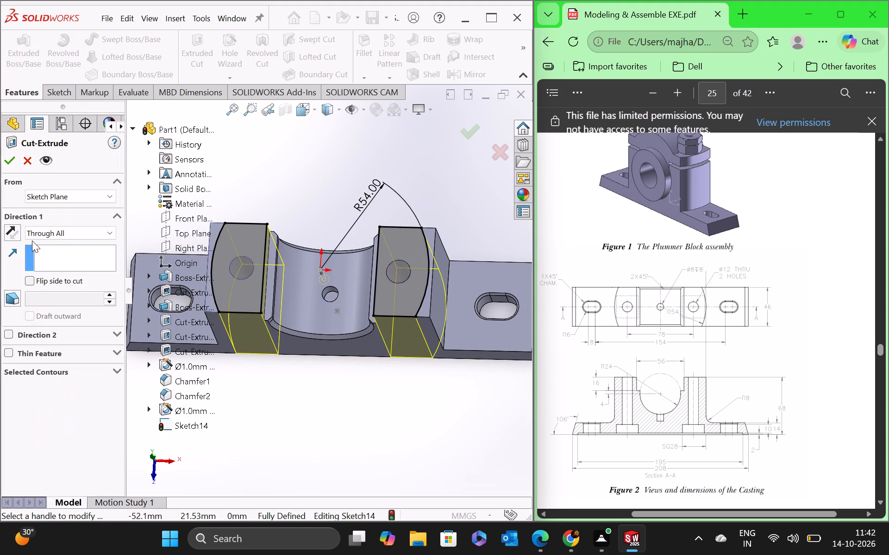
left_click(30, 275)
scroll(205, 391, "up", 2)
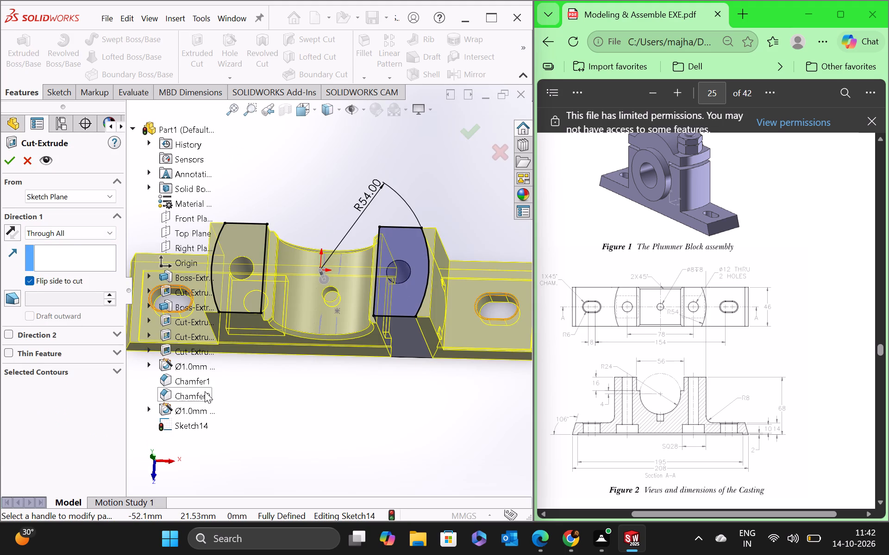
scroll(205, 391, "up", 3)
middle_click_drag(301, 402, 310, 349)
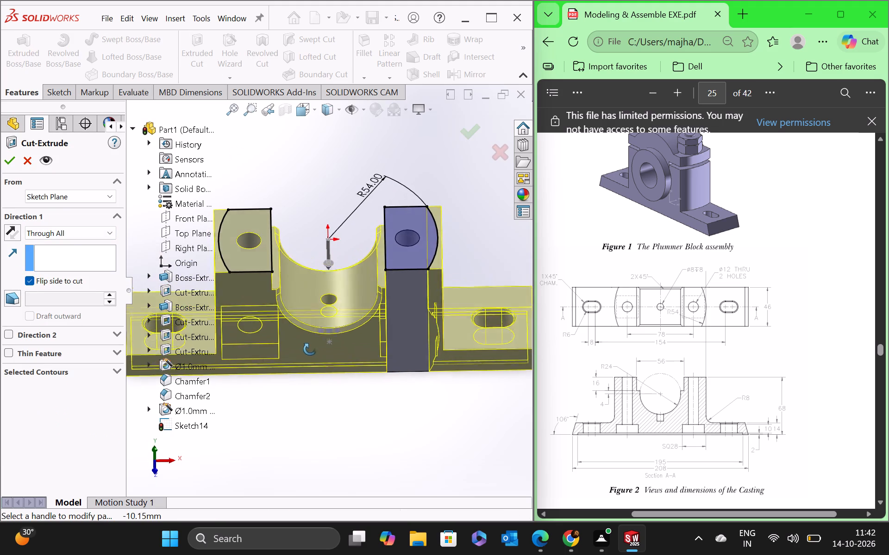
middle_click_drag(310, 349, 307, 346)
left_click(84, 234)
left_click(81, 247)
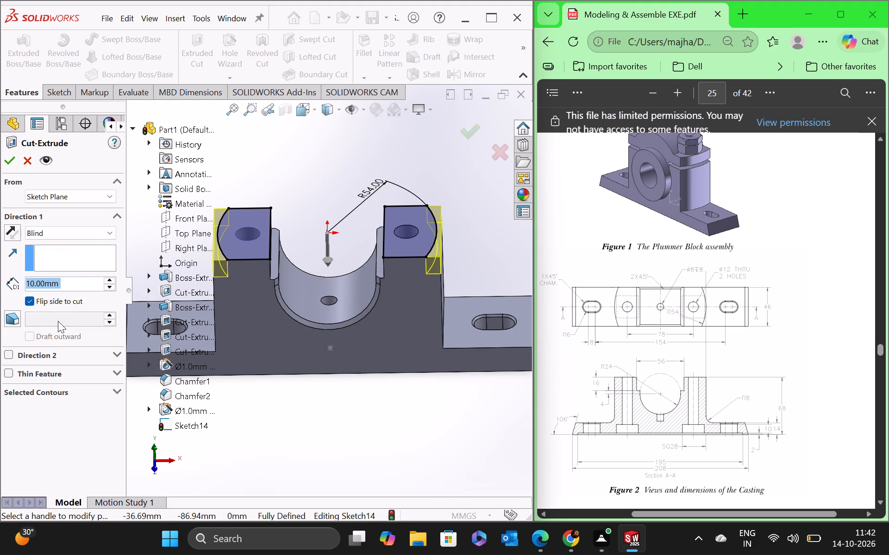
double_click(73, 277)
double_click(77, 280)
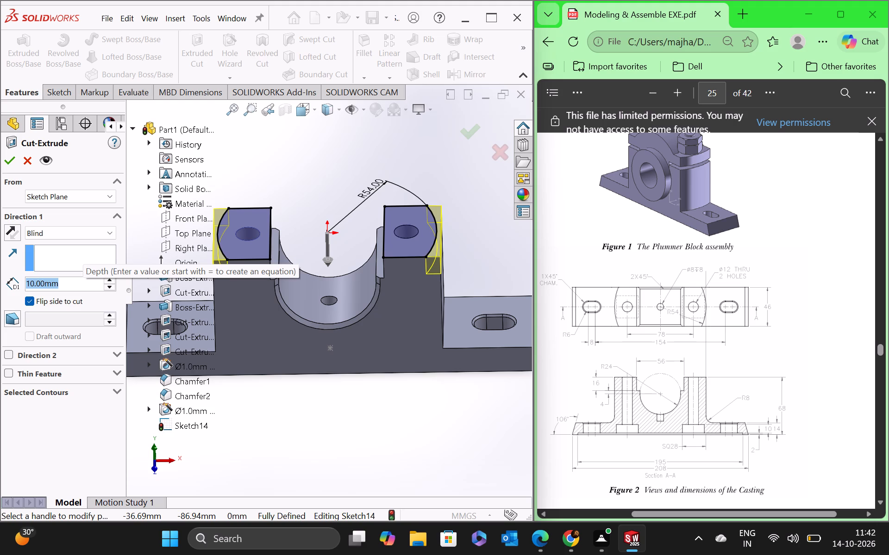
type("54")
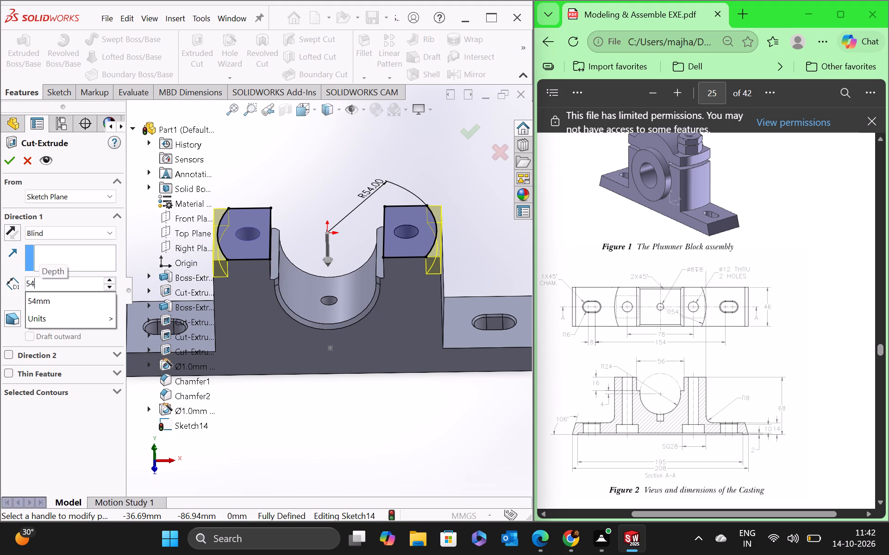
key("Return")
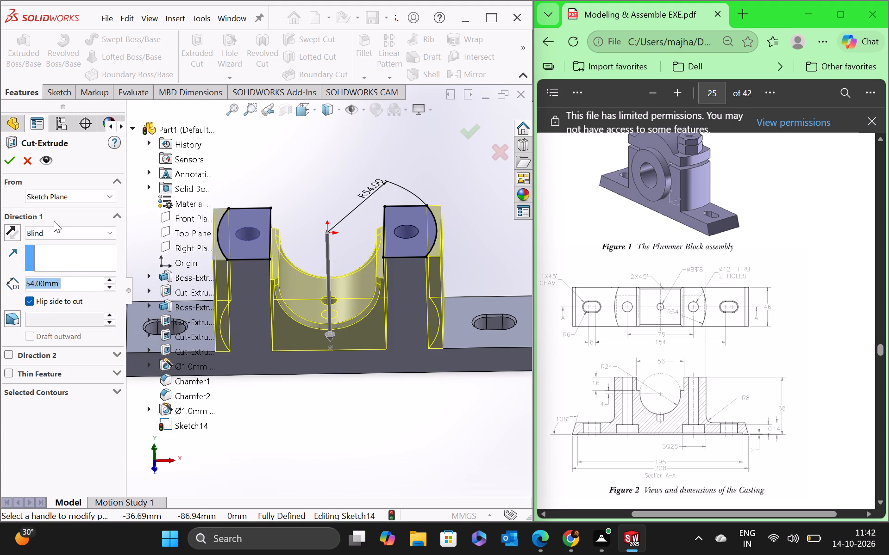
left_click(15, 157)
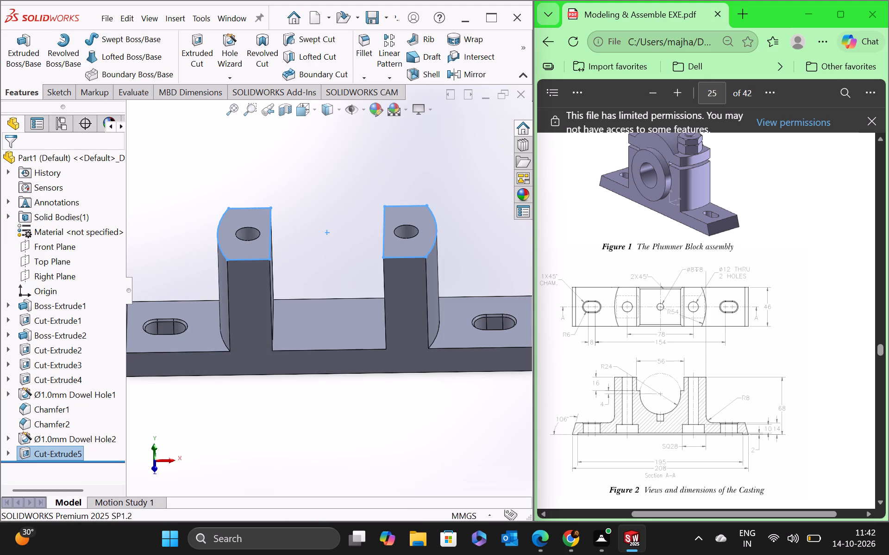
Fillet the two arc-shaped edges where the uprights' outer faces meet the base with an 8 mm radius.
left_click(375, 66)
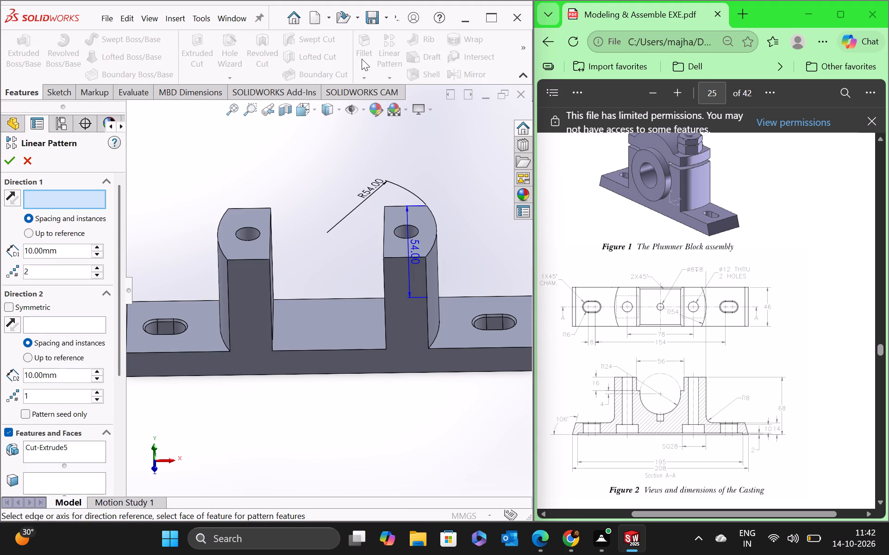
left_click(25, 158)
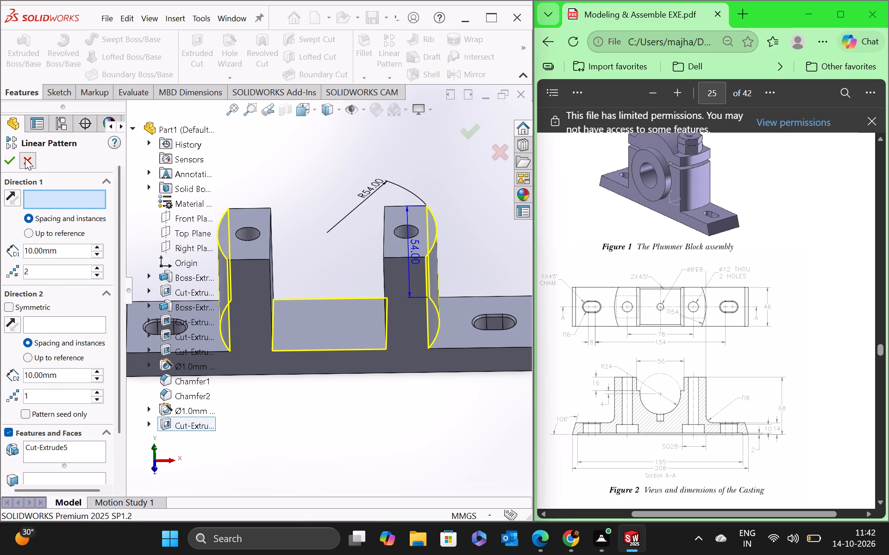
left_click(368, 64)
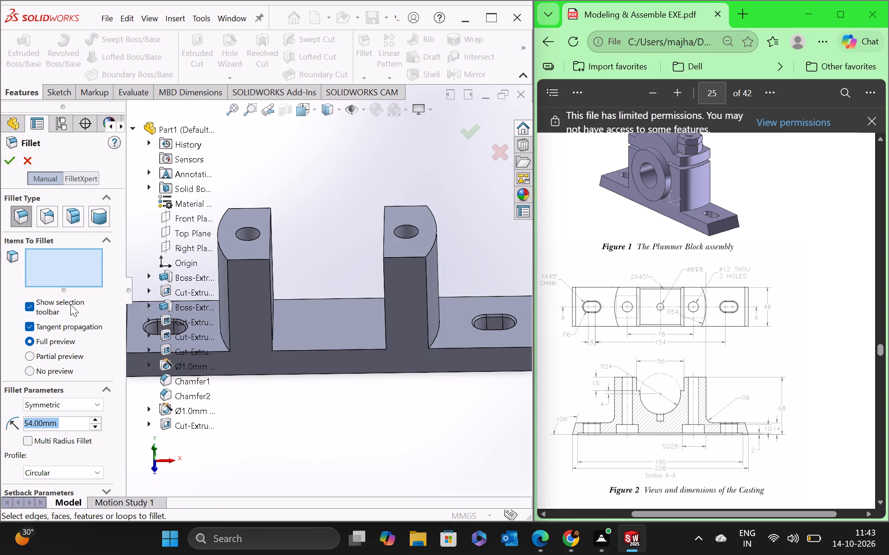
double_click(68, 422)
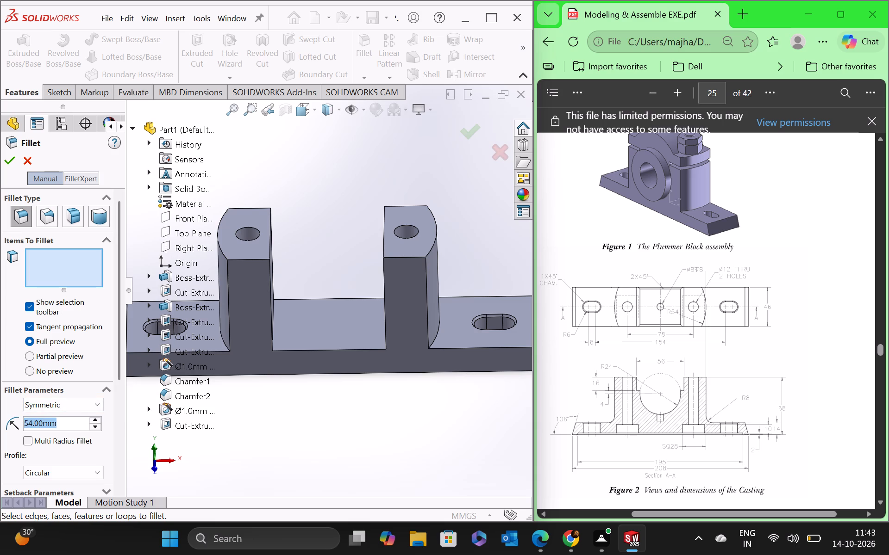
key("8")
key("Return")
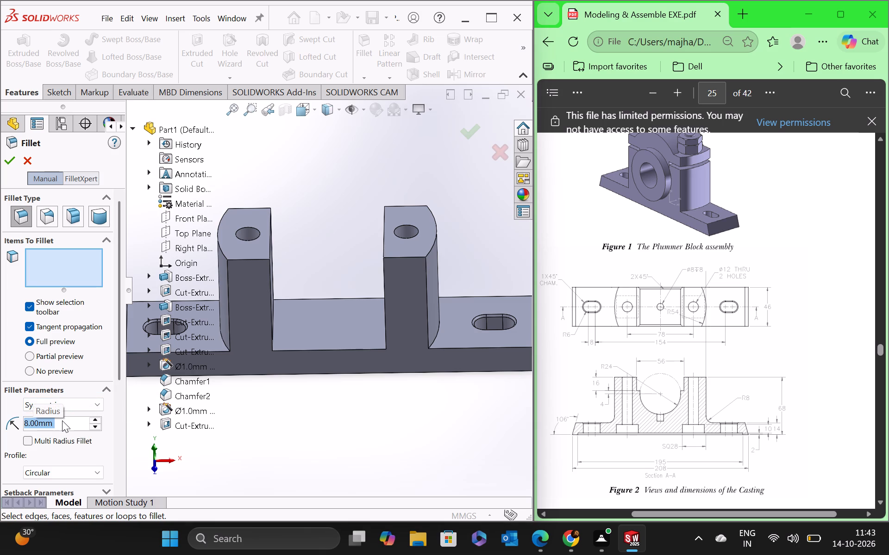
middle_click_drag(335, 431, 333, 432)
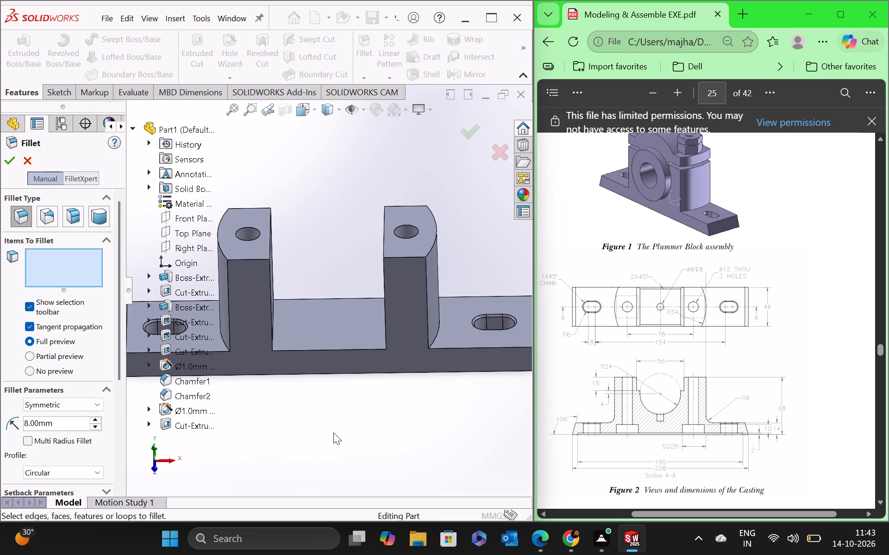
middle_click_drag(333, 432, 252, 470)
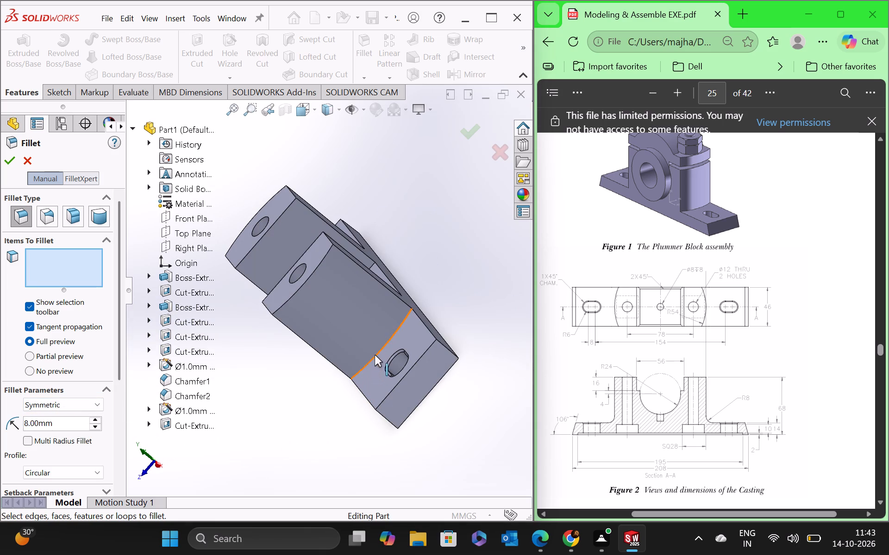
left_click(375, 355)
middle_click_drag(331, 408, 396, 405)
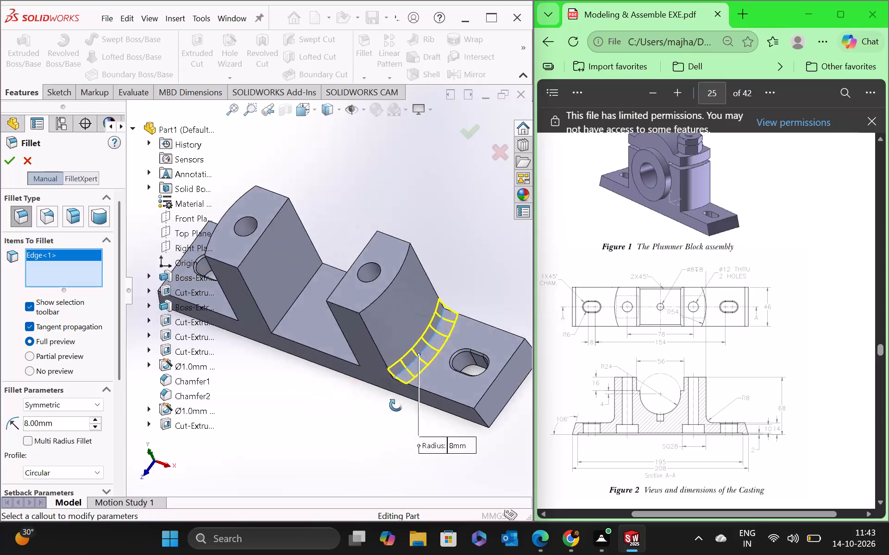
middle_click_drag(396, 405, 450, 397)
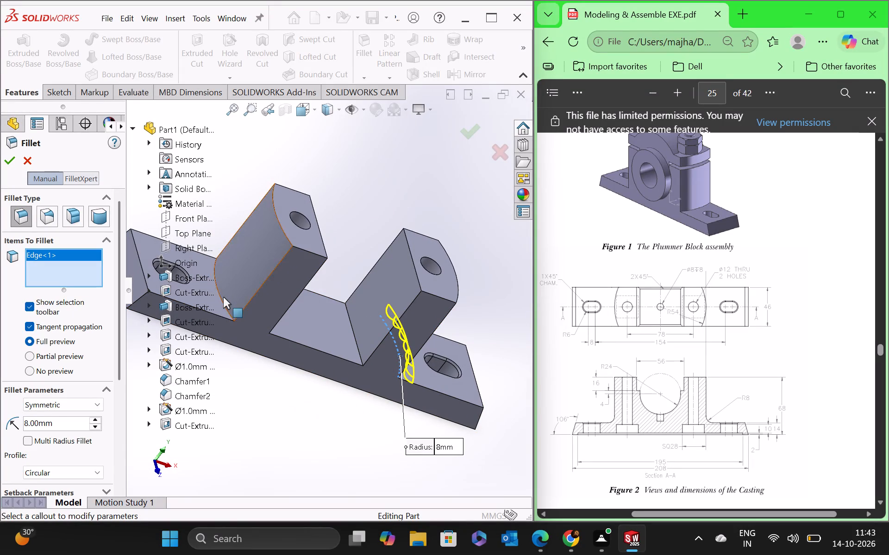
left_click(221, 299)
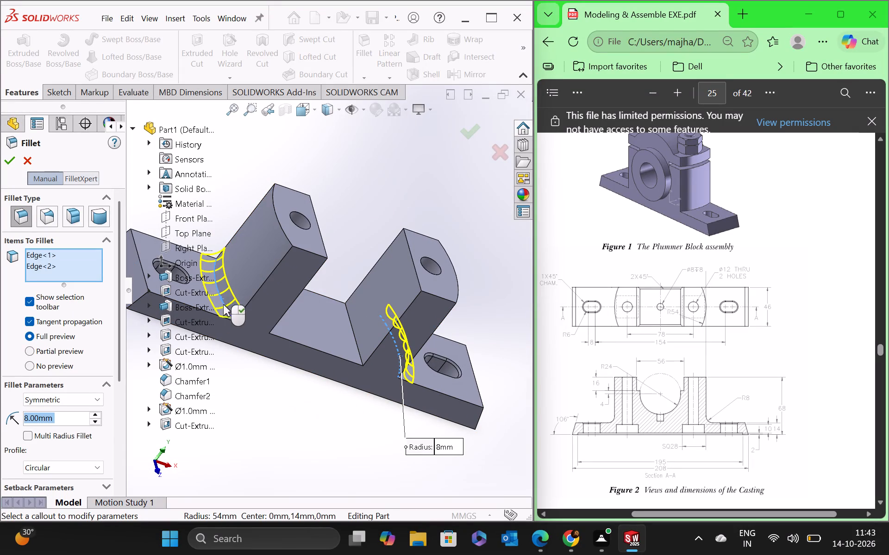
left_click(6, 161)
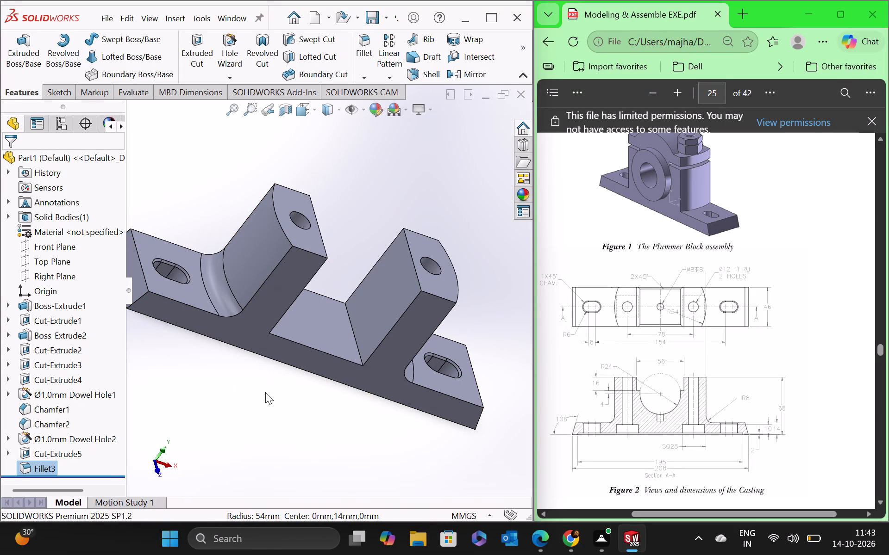
Undo the 8 mm fillets and the flipped-side cut-extrude of the two upright outlines.
middle_click_drag(265, 392, 245, 353)
scroll(245, 353, "up", 3)
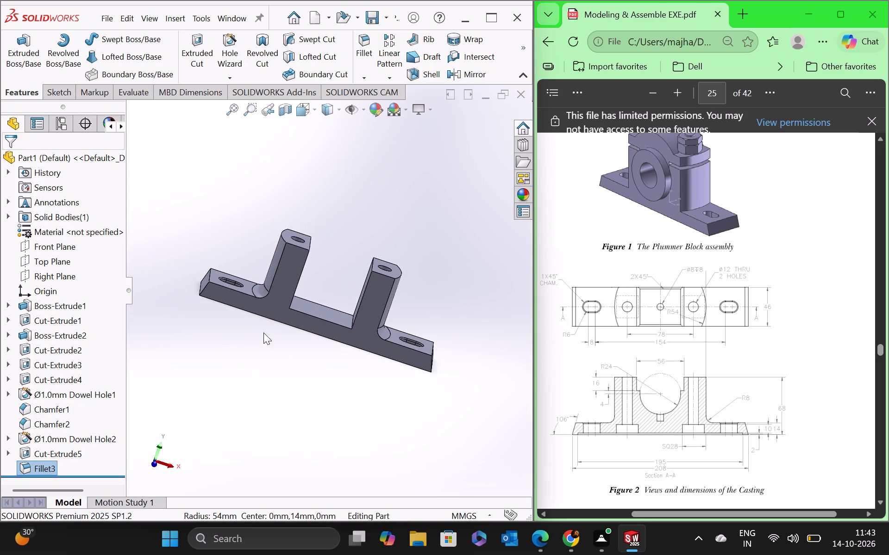
scroll(285, 298, "down", 3)
scroll(338, 264, "up", 3)
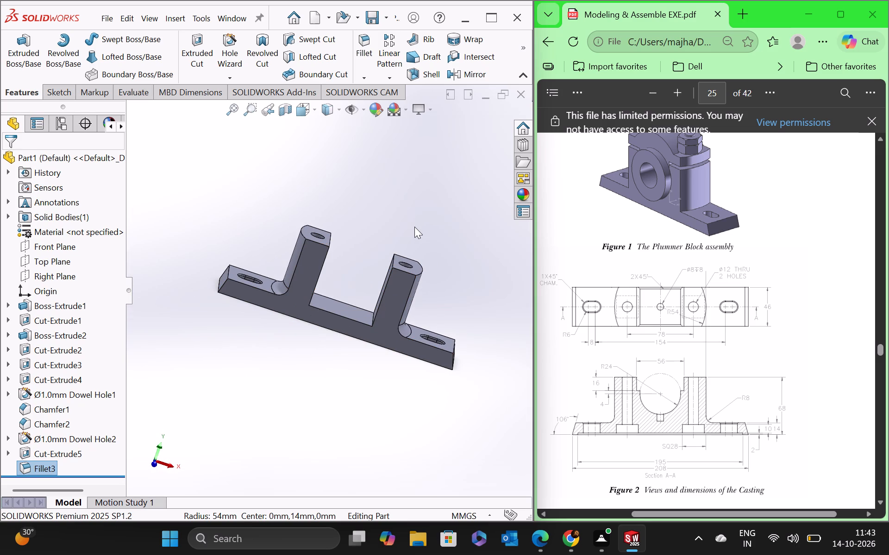
key("ctrl+c")
key("ctrl+c")
key("ctrl+z")
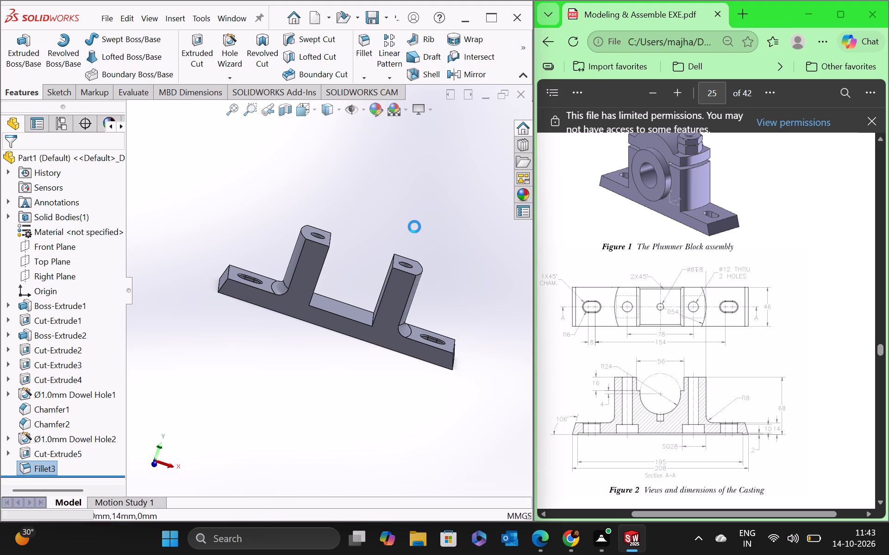
key("ctrl+z")
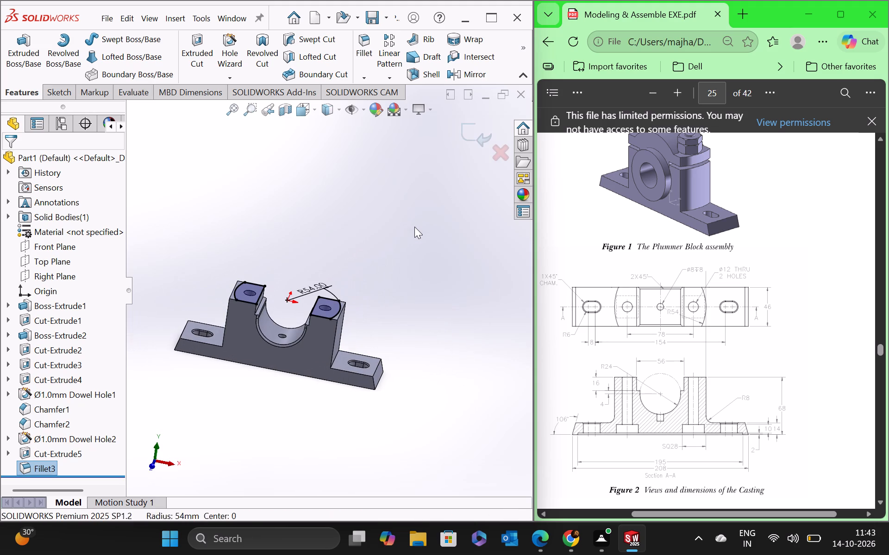
scroll(306, 333, "down", 4)
scroll(329, 296, "down", 3)
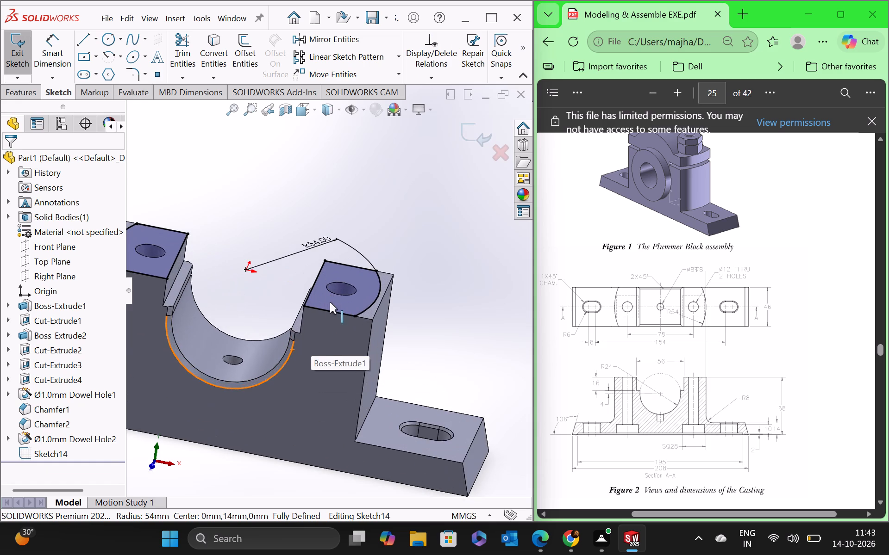
scroll(329, 307, "up", 6)
scroll(334, 287, "down", 5)
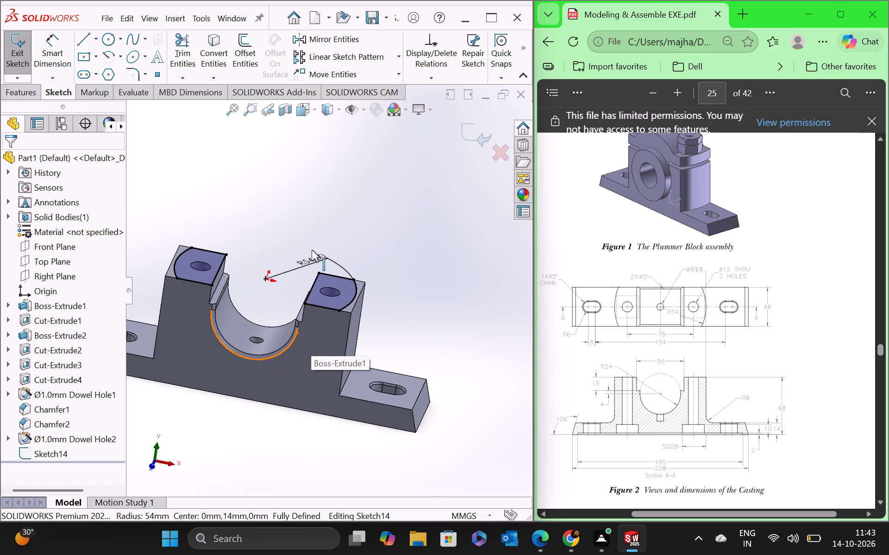
Undo the trims of both uprights' outline segments outside the R54 arcs in the top-face sketch.
key("ctrl+z")
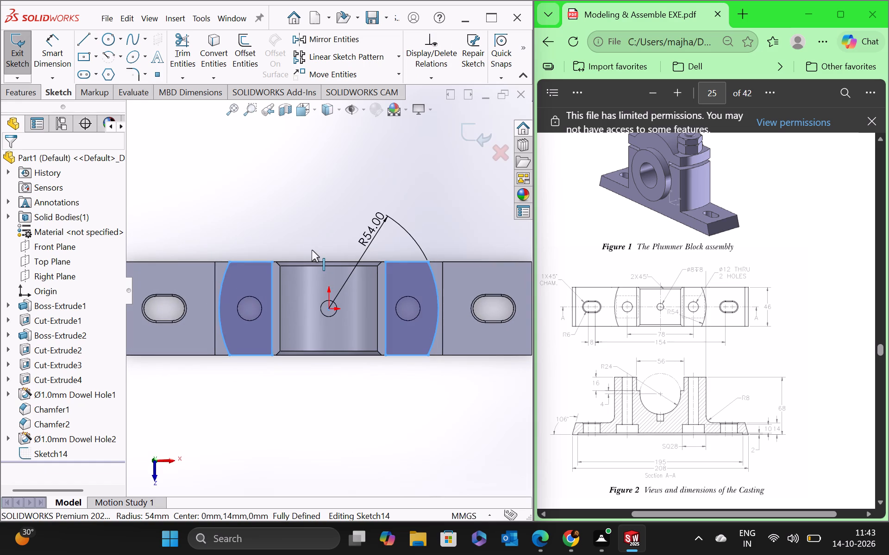
key("ctrl+z")
key("ctrl+z")
key("ctrl+z")
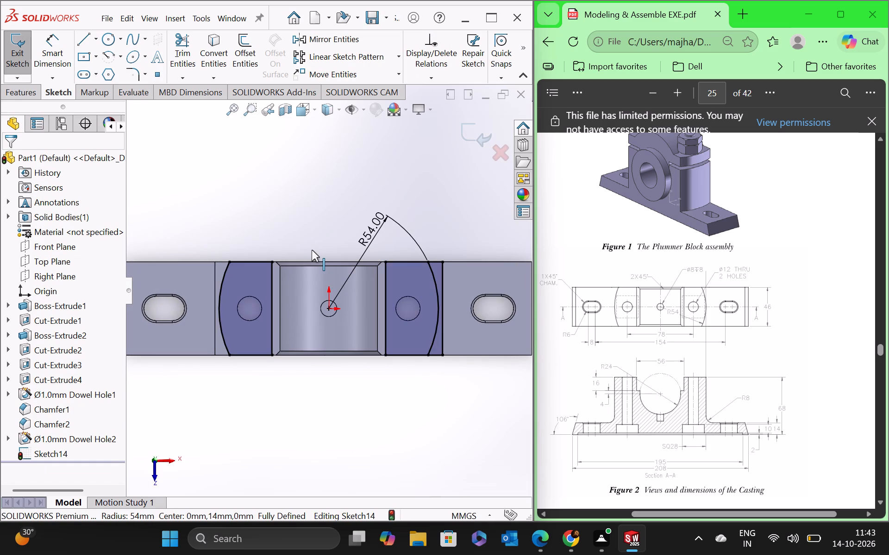
key("ctrl+z")
key("ctrl+z")
key("ctrl+z")
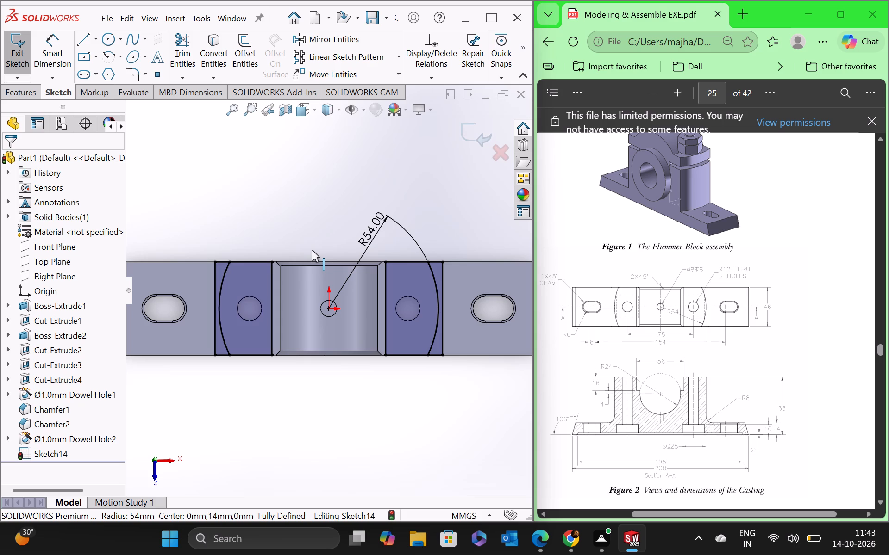
Trim away both uprights' outline segments inside the R54 arcs with Trim to closest, keeping only the outer slivers.
left_click(192, 51)
left_click(257, 262)
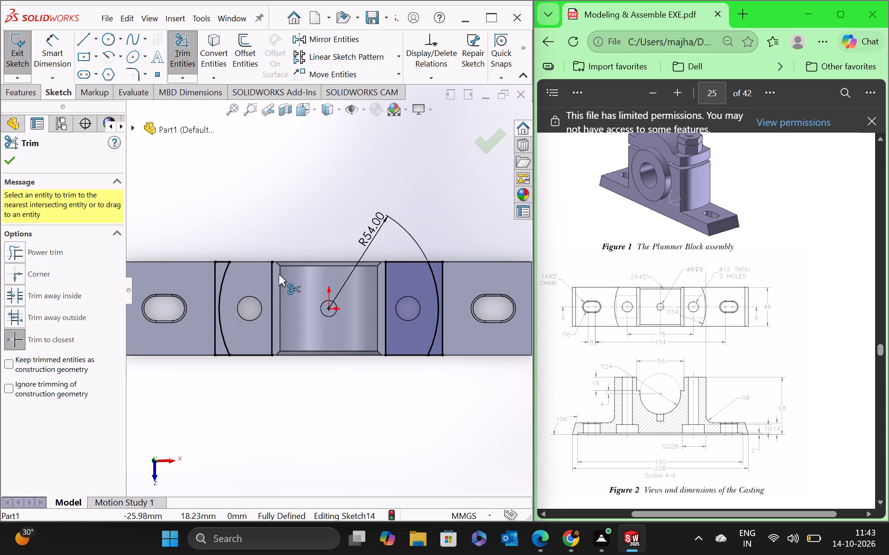
left_click(274, 272)
left_click(250, 356)
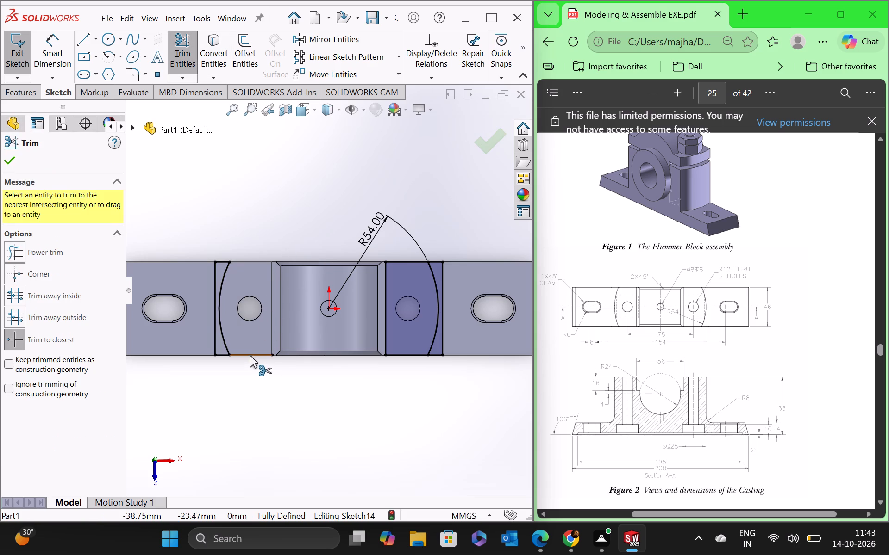
left_click(399, 356)
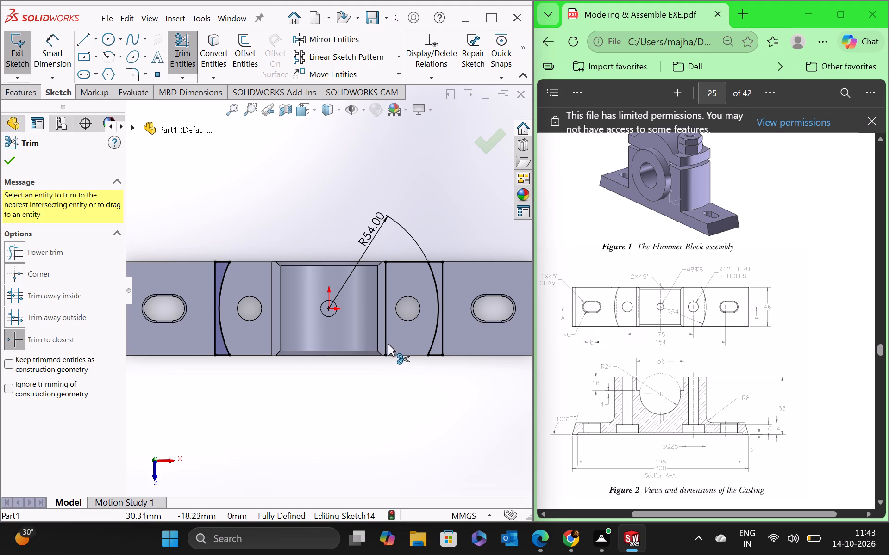
left_click(386, 343)
left_click(401, 262)
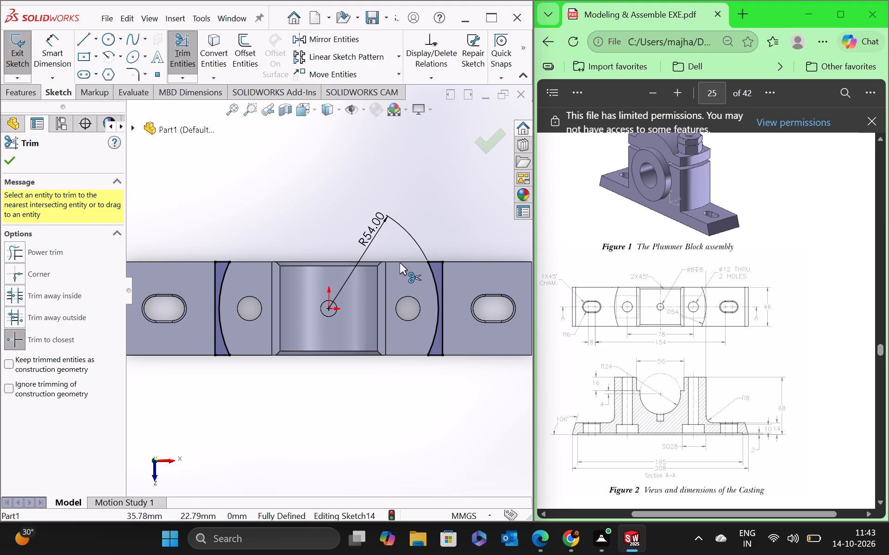
left_click(9, 166)
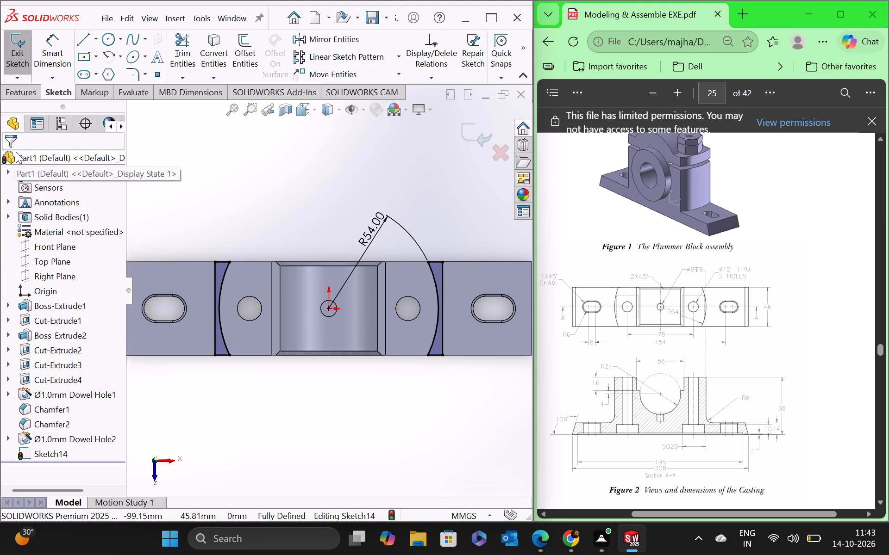
Cut-extrude the two outer sliver profiles with a blind depth of 54 mm, without flipping the side to cut.
left_click(31, 93)
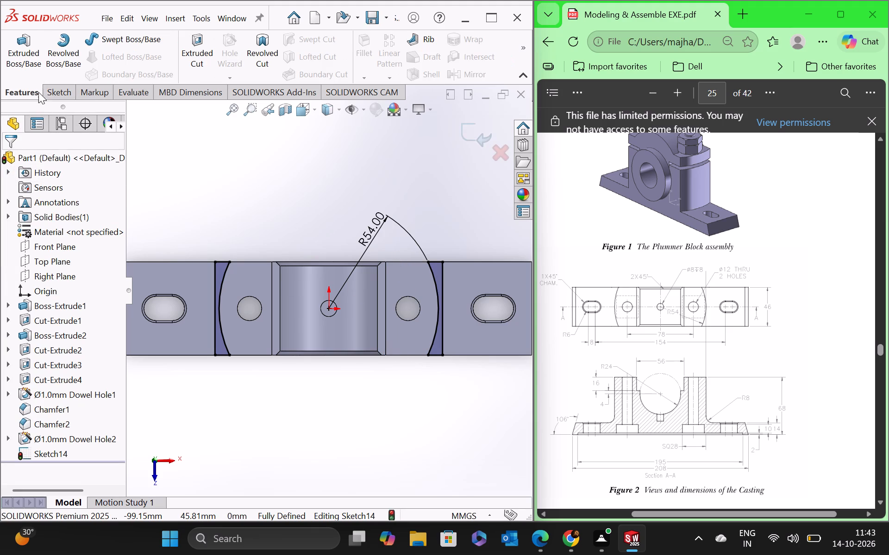
left_click(190, 62)
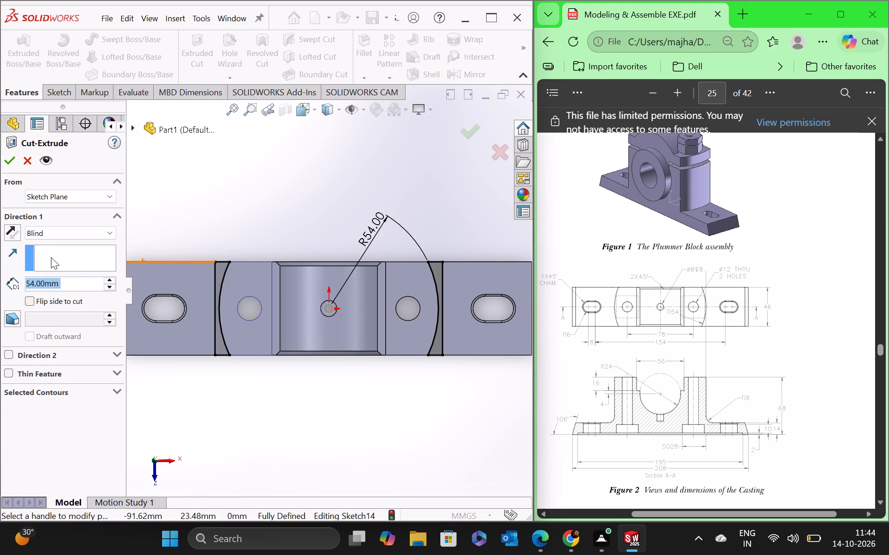
middle_click_drag(215, 178, 241, 113)
left_click(12, 158)
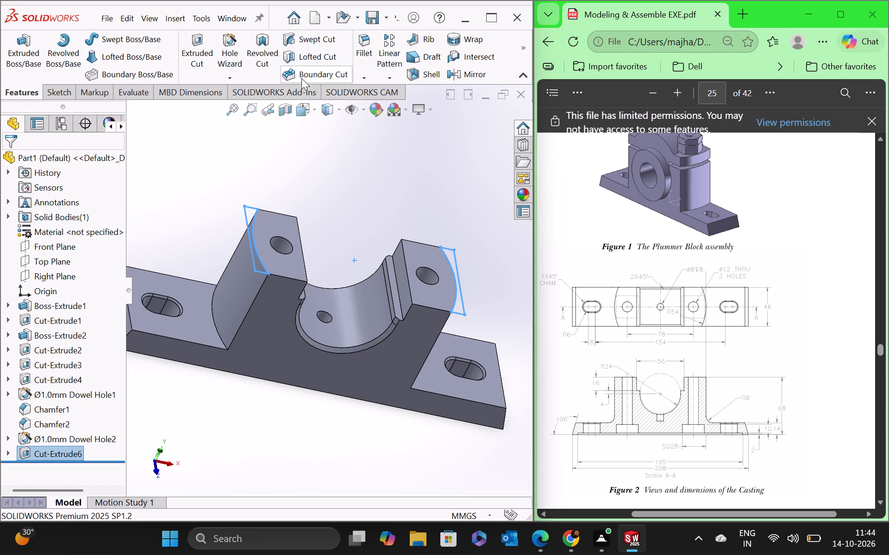
Fillet the two arc edges where the uprights' outer faces meet the base with an 8 mm radius.
left_click(365, 63)
left_click(213, 317)
middle_click_drag(307, 428, 232, 401)
scroll(232, 401, "up", 1)
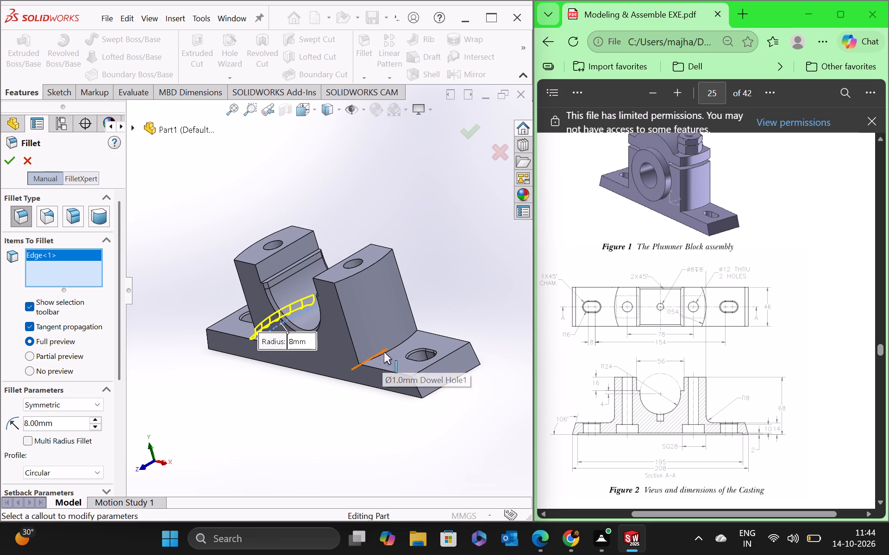
left_click(386, 353)
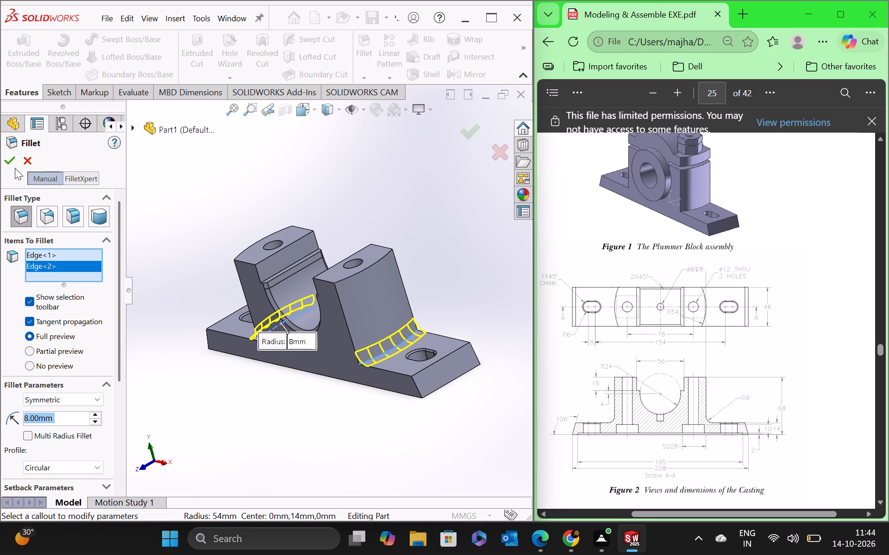
left_click(6, 159)
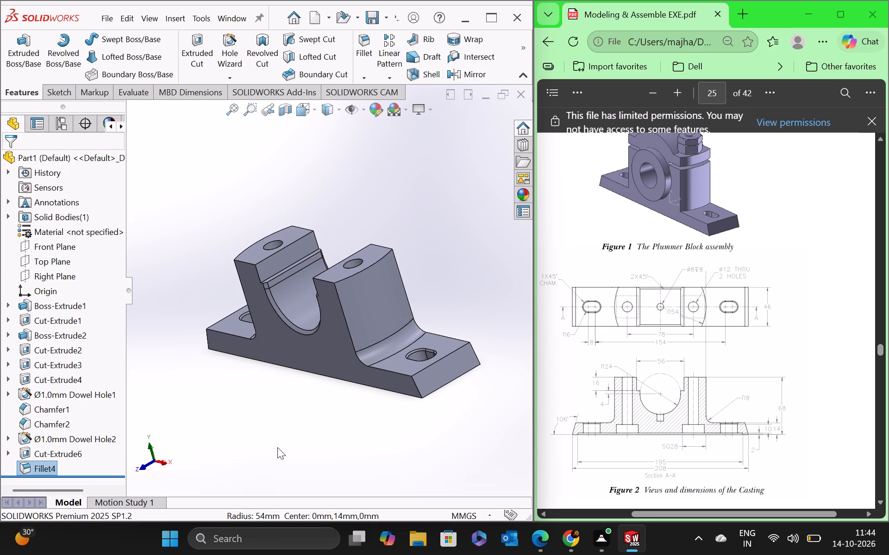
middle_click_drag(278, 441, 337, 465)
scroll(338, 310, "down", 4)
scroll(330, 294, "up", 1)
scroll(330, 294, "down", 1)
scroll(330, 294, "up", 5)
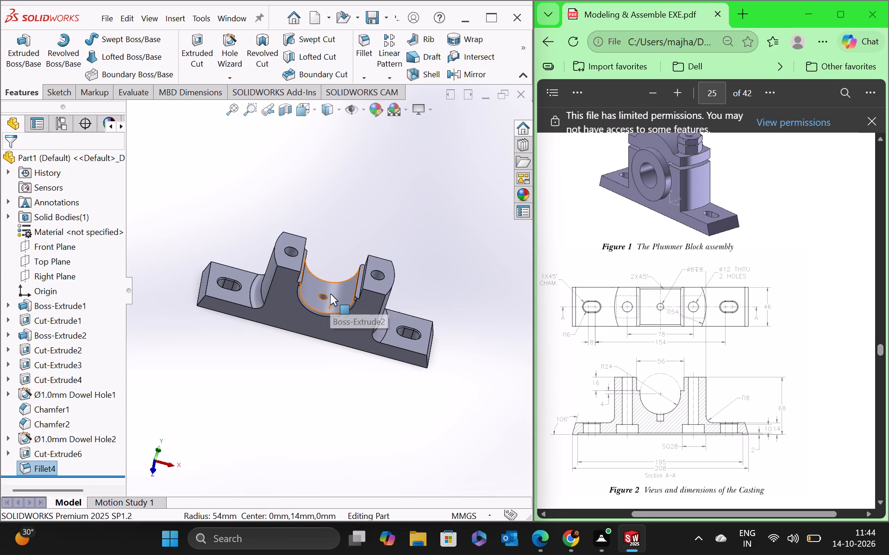
Examine the finished casting in top and front views and in a Front Plane section view, comparing it with the drawing.
middle_click_drag(389, 406, 401, 341)
scroll(196, 346, "up", 2)
left_click(160, 442)
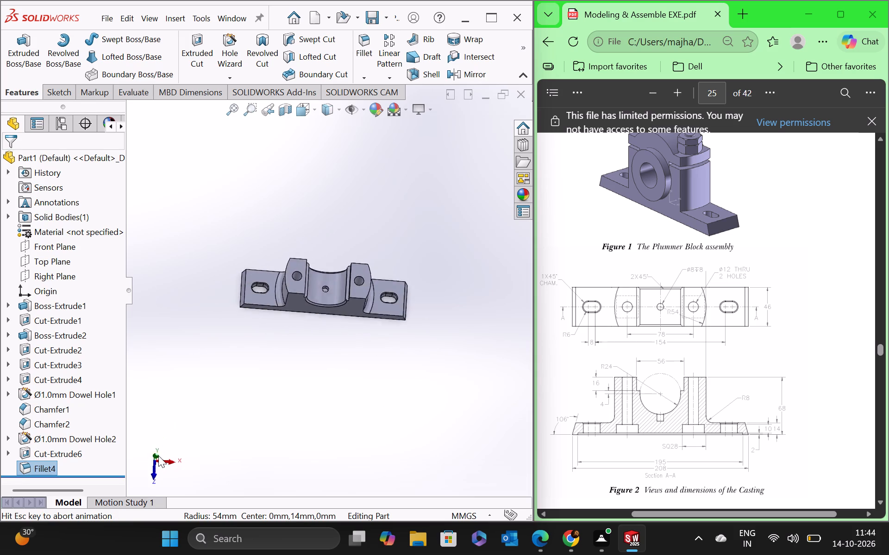
scroll(316, 325, "down", 4)
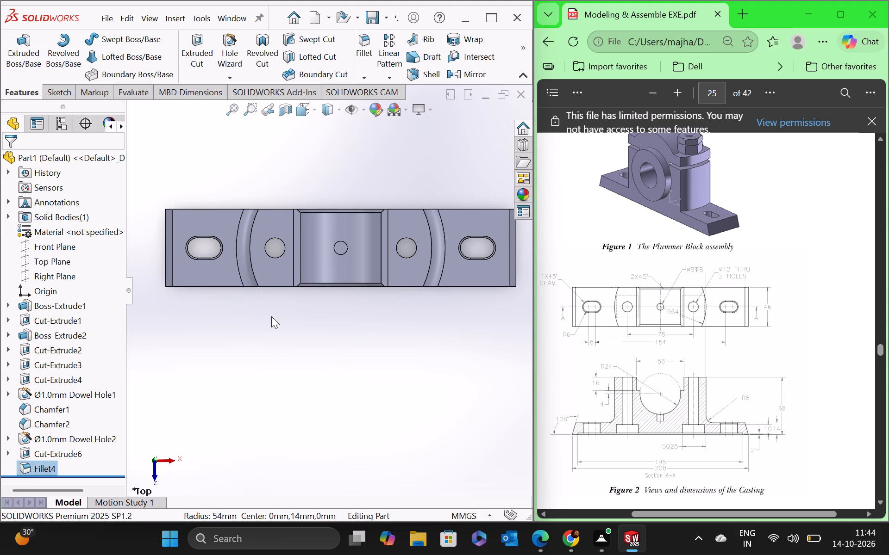
left_click(154, 473)
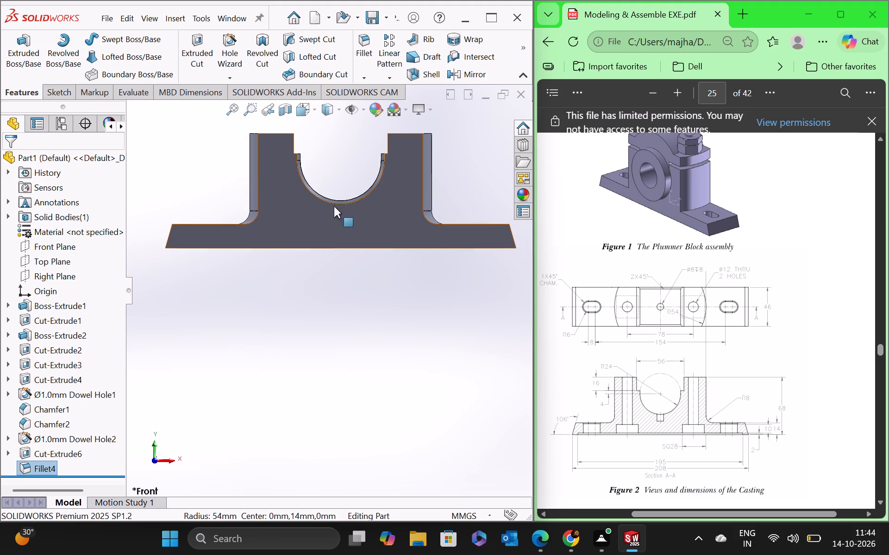
left_click(286, 110)
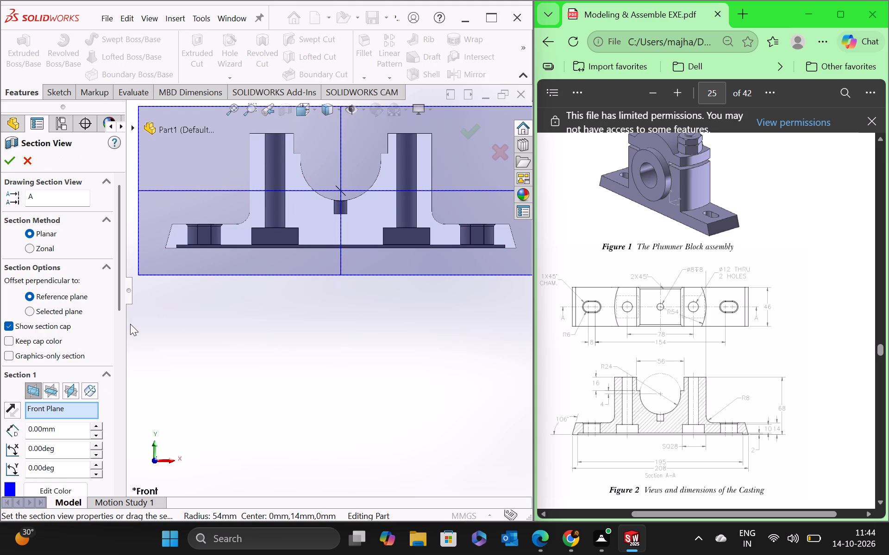
left_click(11, 160)
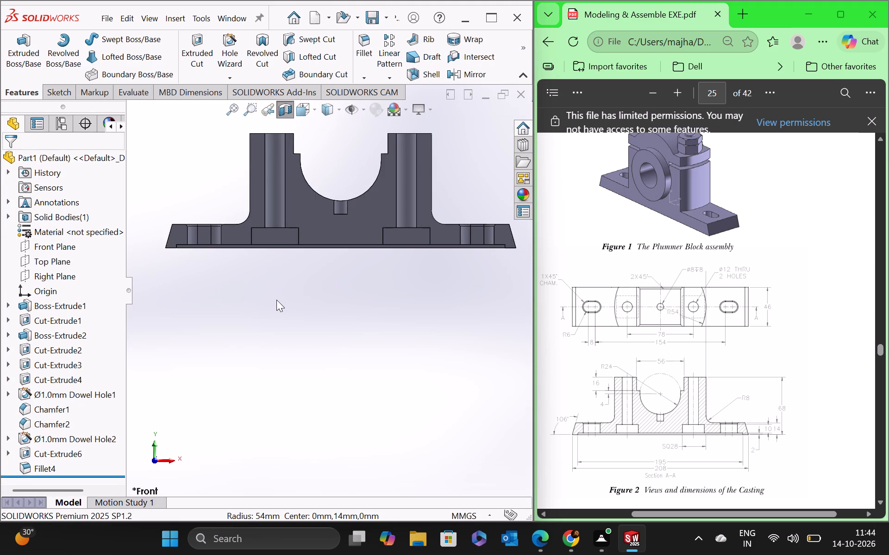
left_click(277, 312)
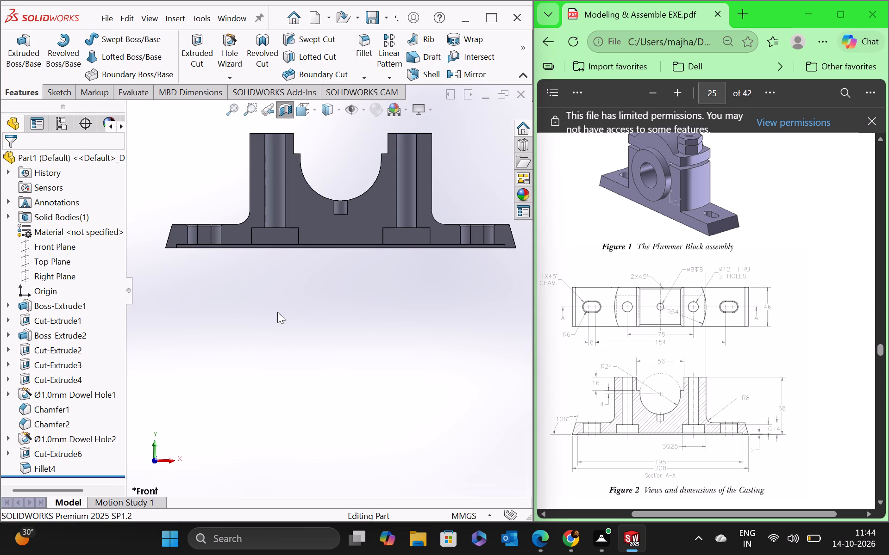
left_click(287, 114)
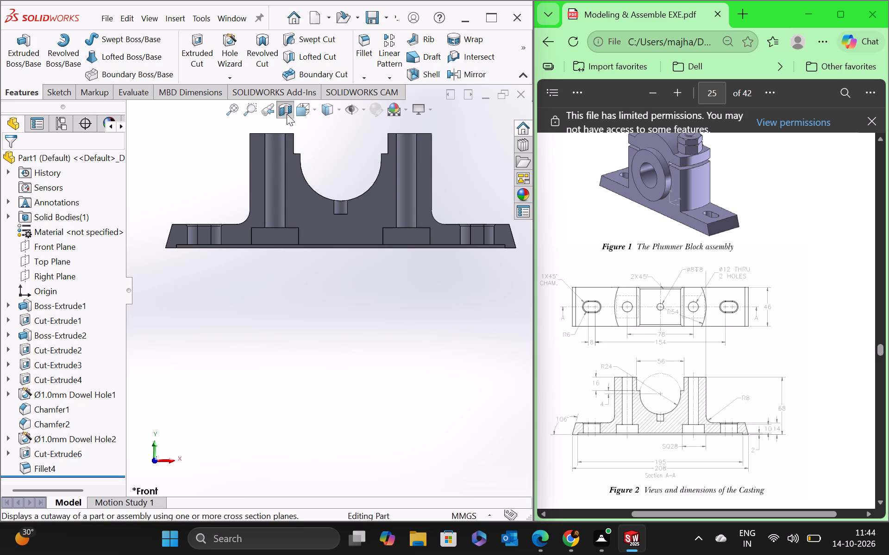
scroll(295, 245, "up", 5)
middle_click_drag(336, 203, 340, 230)
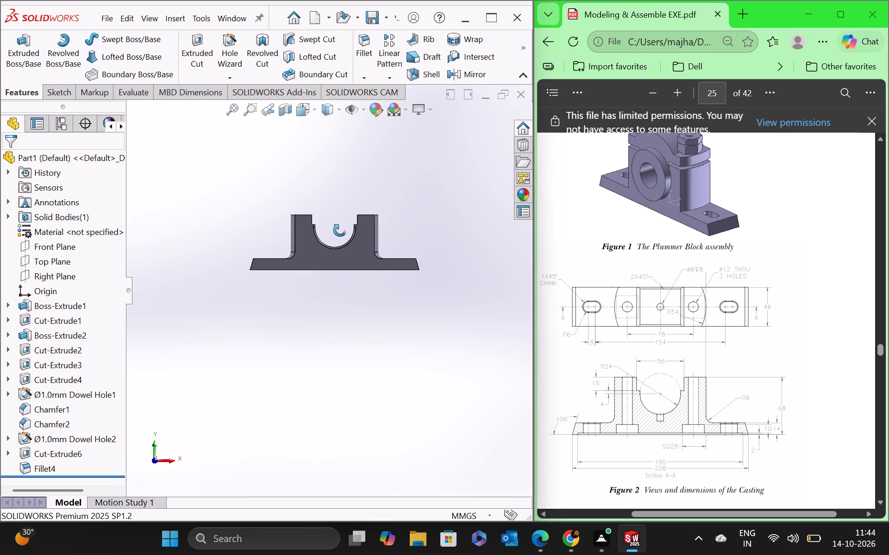
middle_click_drag(340, 230, 339, 279)
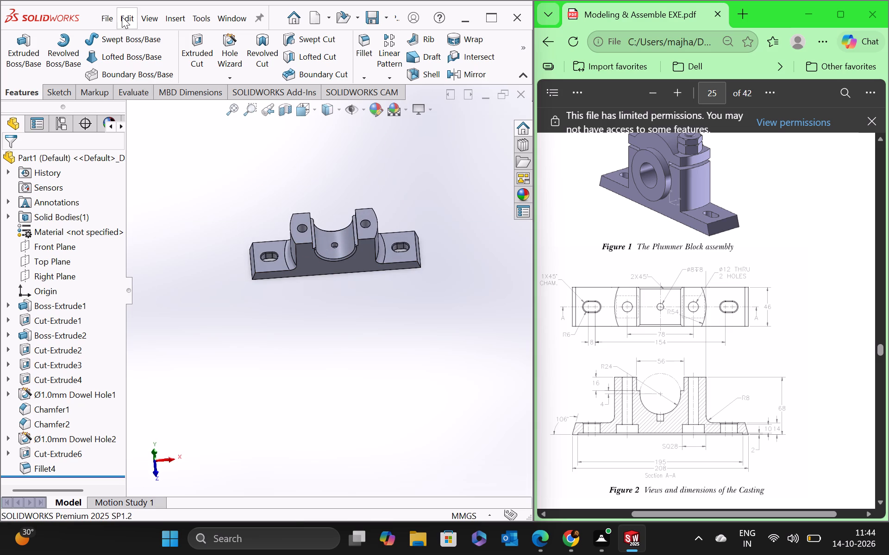
Start saving the part under a chosen location and create a new folder named assembly7 inside the fuji folder.
left_click(110, 24)
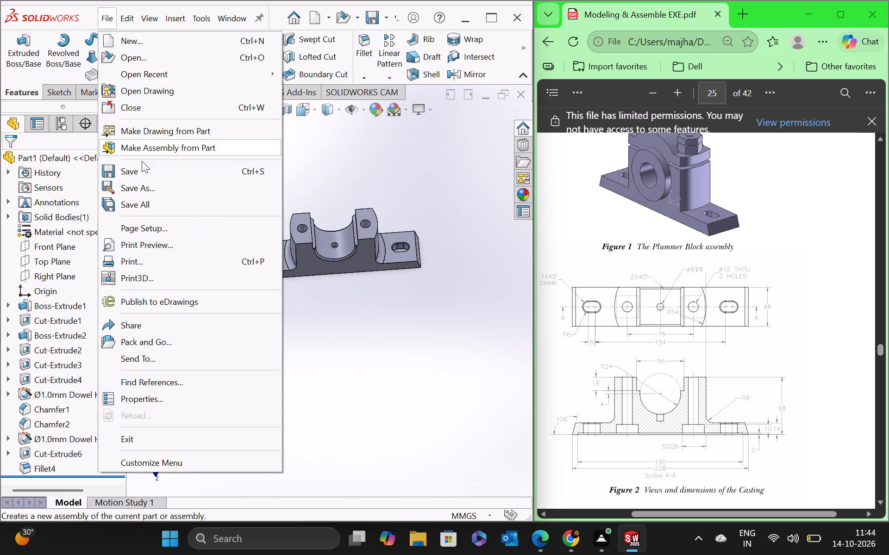
left_click(139, 189)
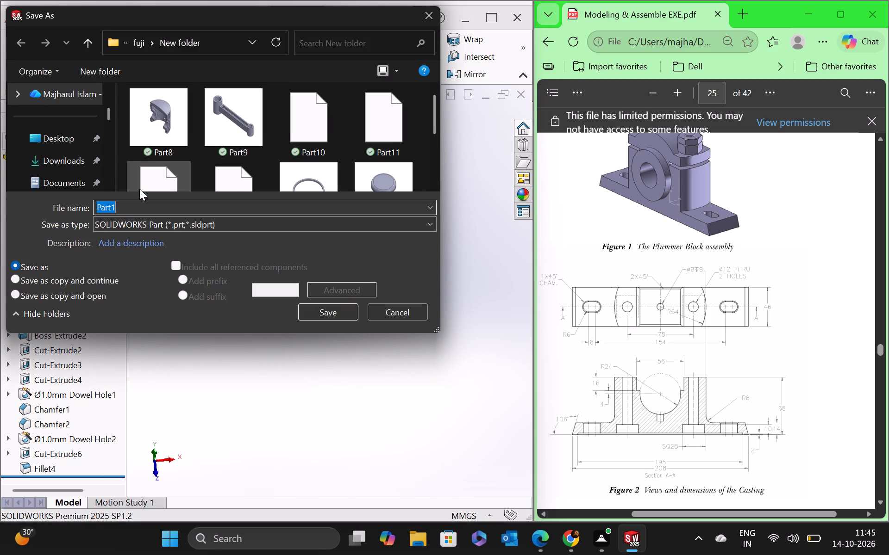
left_click(142, 44)
left_click(99, 70)
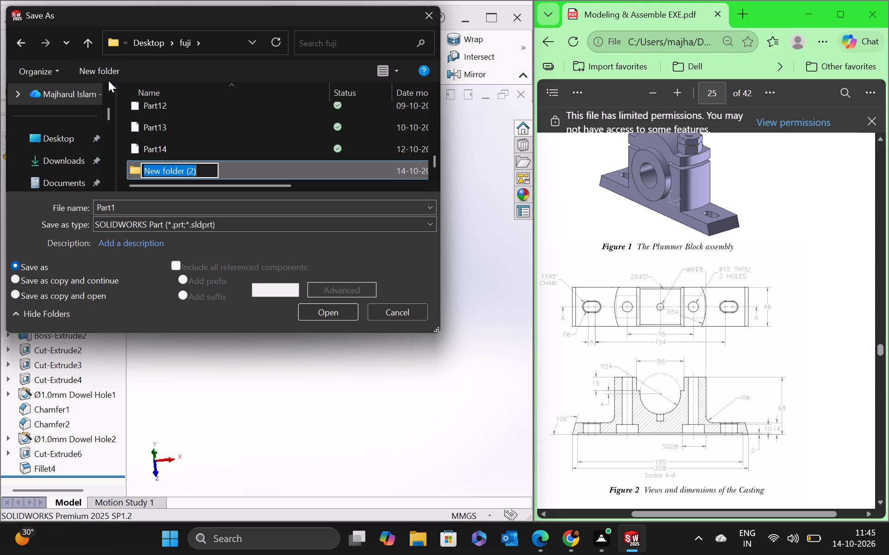
type("asse")
key("b")
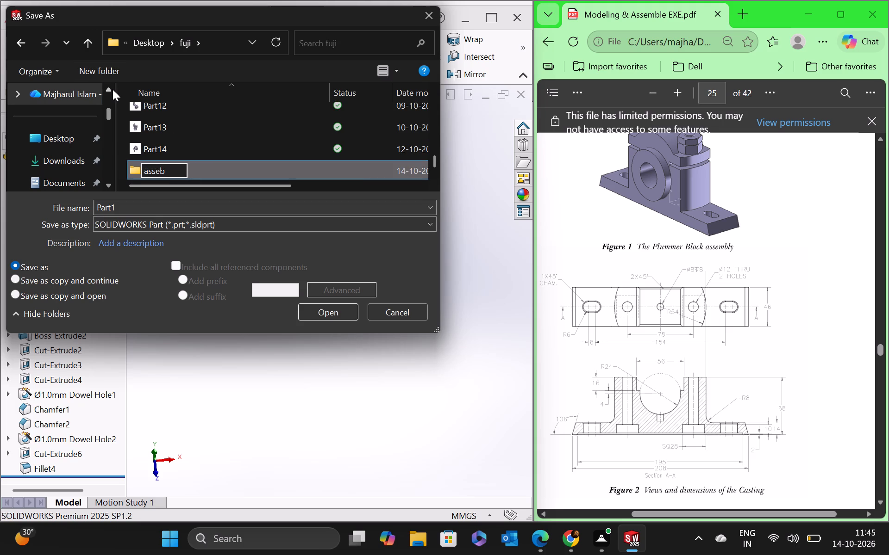
key("BackSpace")
type("mbly7")
key("Return")
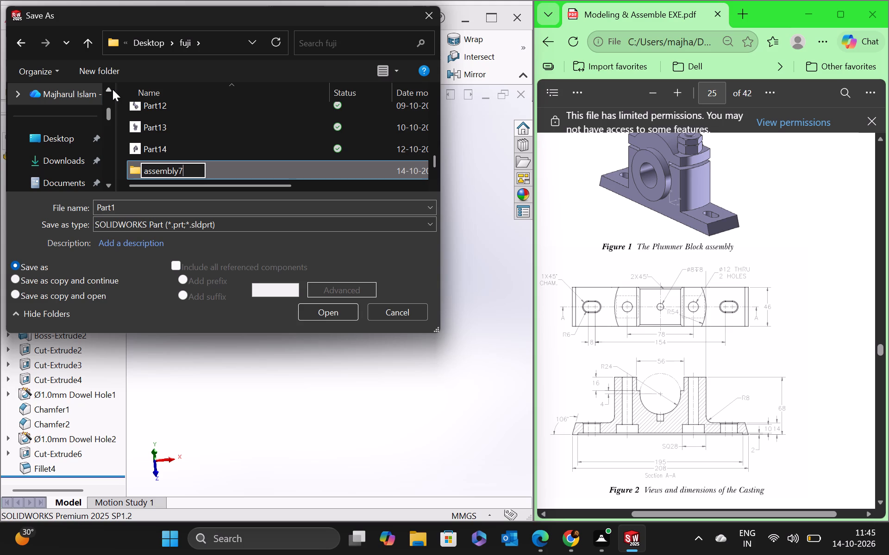
Save the casting as SOLIDWORKS part Part1 in the assembly7 folder.
scroll(215, 120, "up", 1)
scroll(215, 119, "down", 1)
scroll(215, 119, "up", 1)
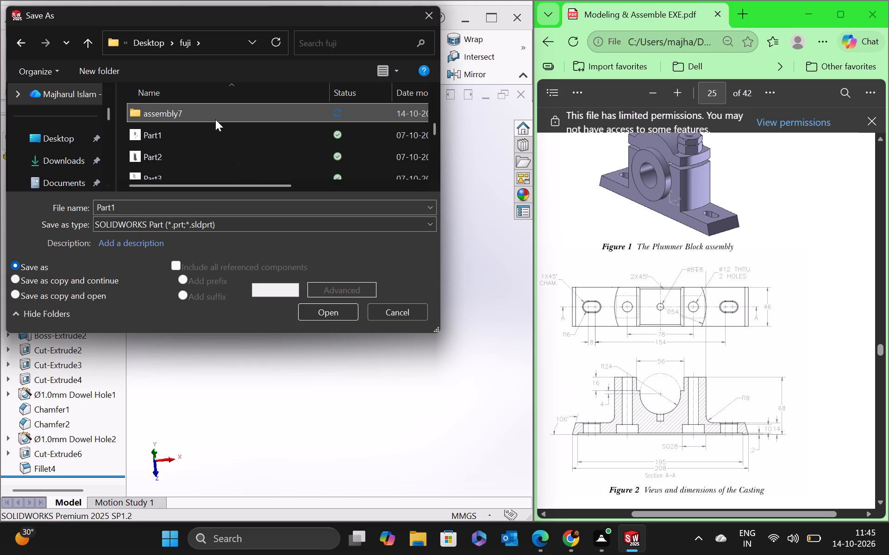
scroll(214, 129, "up", 2)
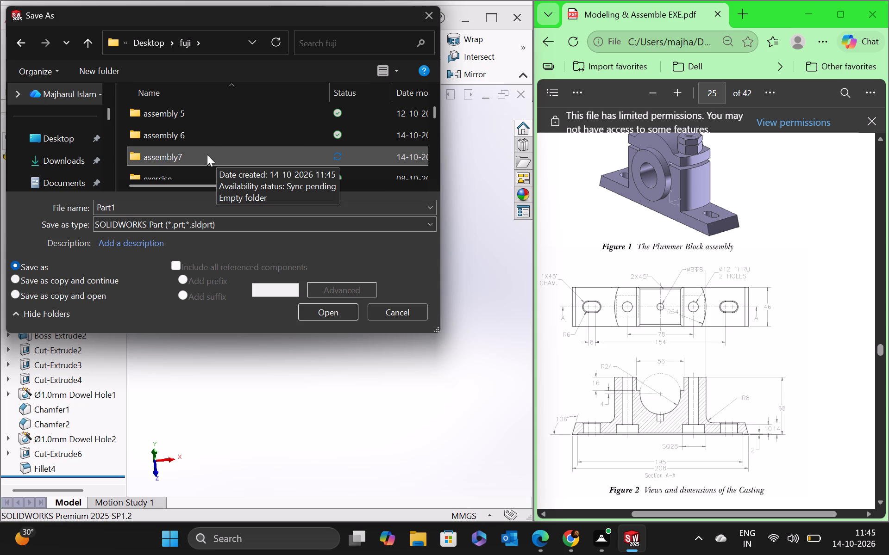
double_click(208, 155)
left_click(319, 311)
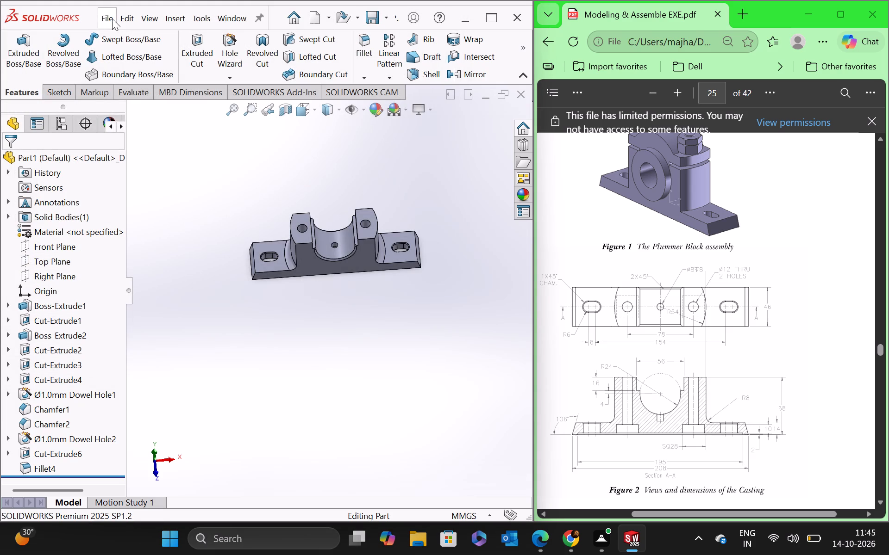
Export the casting as a PDF named Part1 in the assembly7 folder, without the 3D PDF option.
left_click(112, 17)
left_click(132, 185)
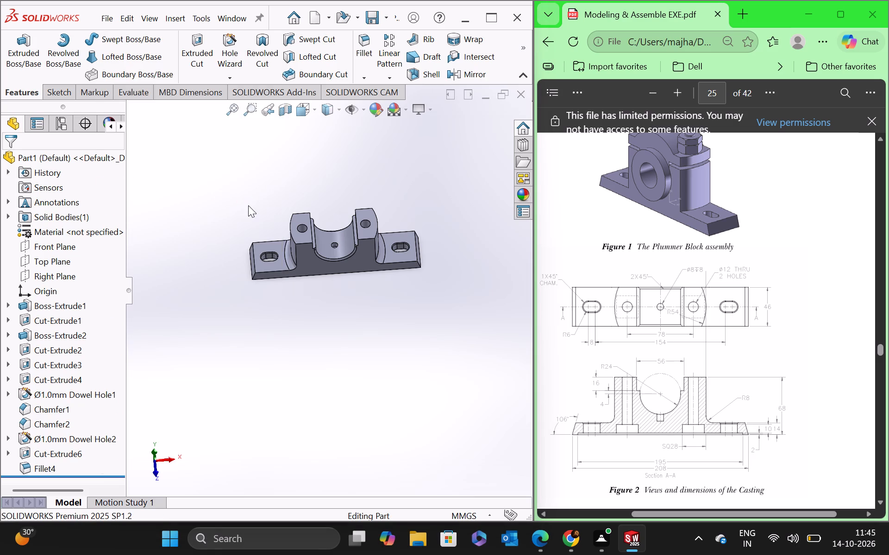
left_click(170, 227)
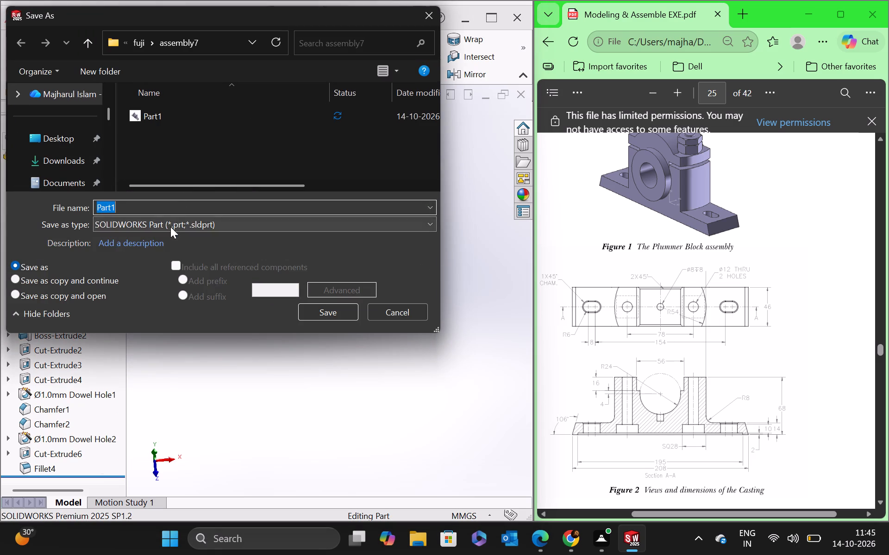
left_click(166, 108)
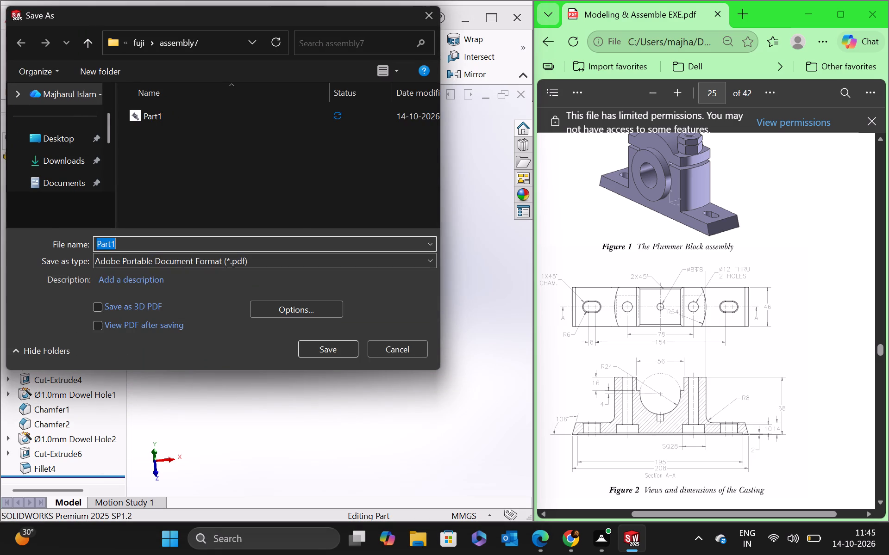
left_click(339, 349)
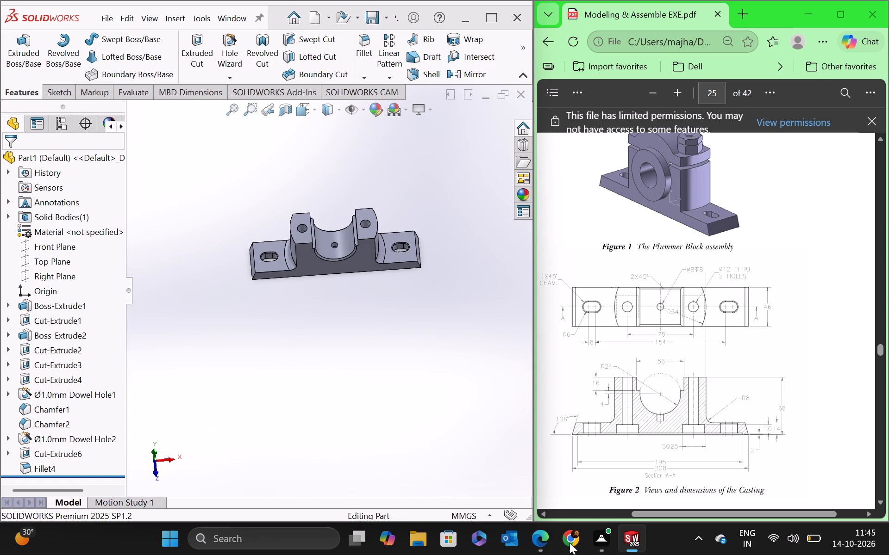
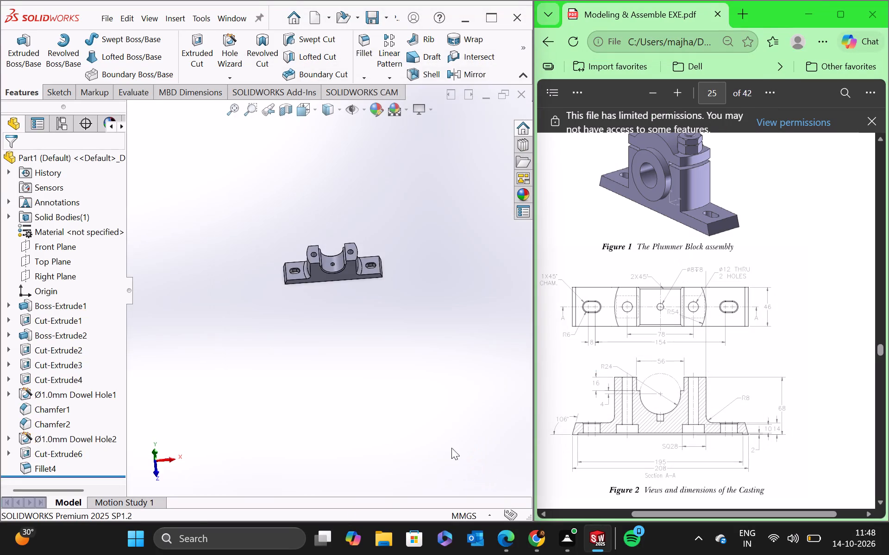
Following the Cap drawing in Figure 3 of the PDF, sketch a vertical centerline about 163 mm long through the origin on the Front Plane.
scroll(669, 410, "down", 4)
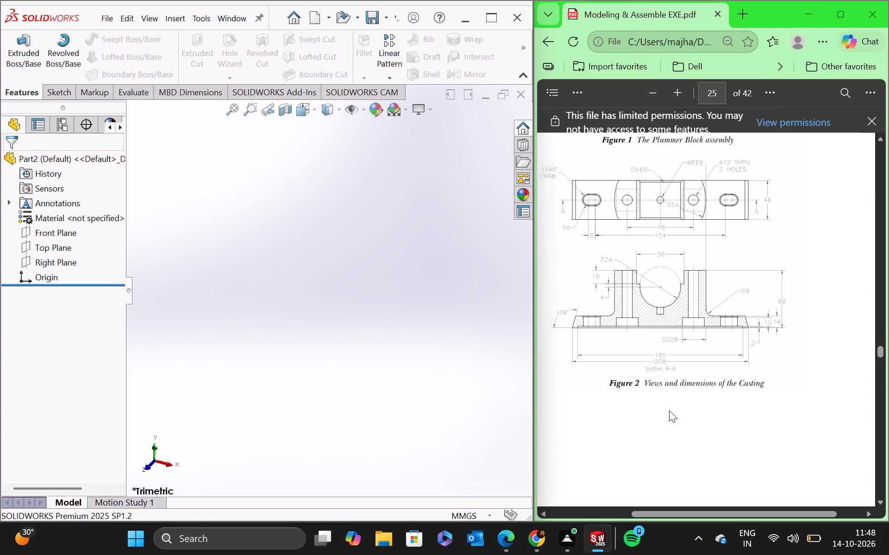
scroll(669, 411, "down", 3)
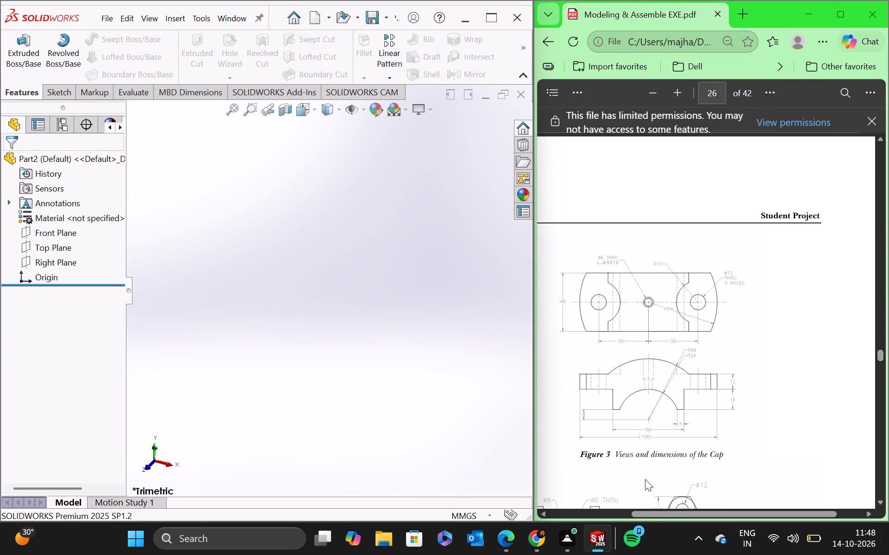
left_click_drag(645, 515, 645, 515)
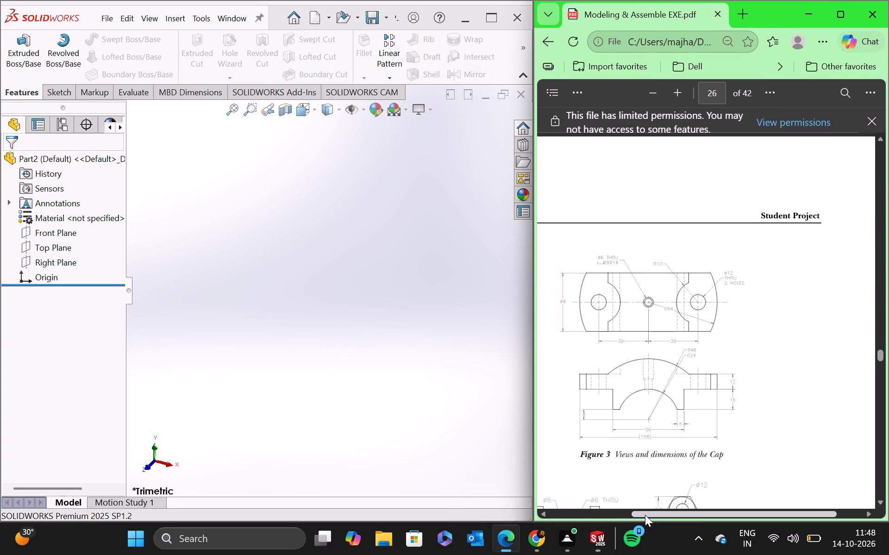
left_click_drag(645, 515, 629, 519)
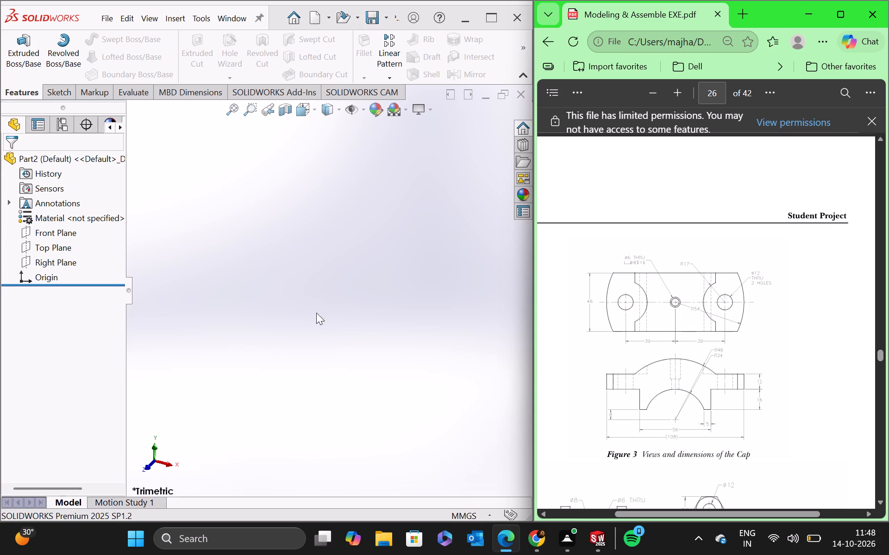
left_click(47, 96)
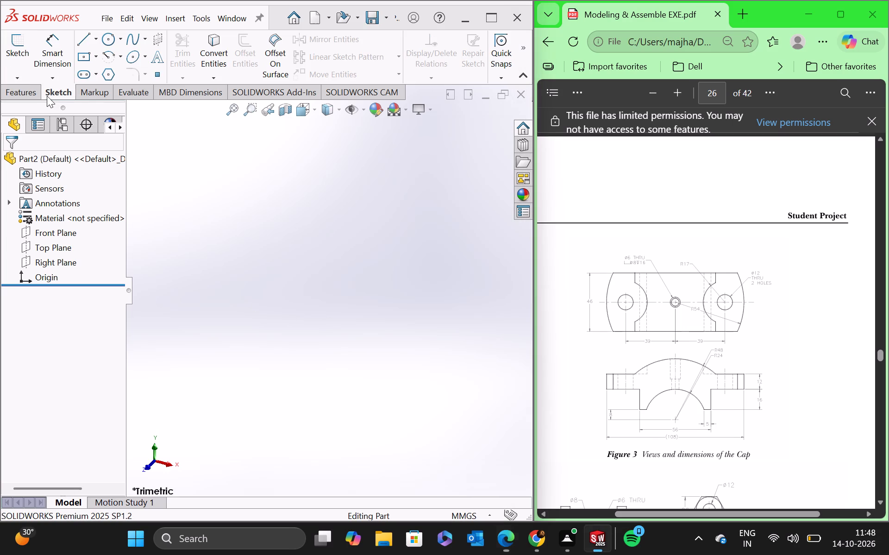
left_click(18, 62)
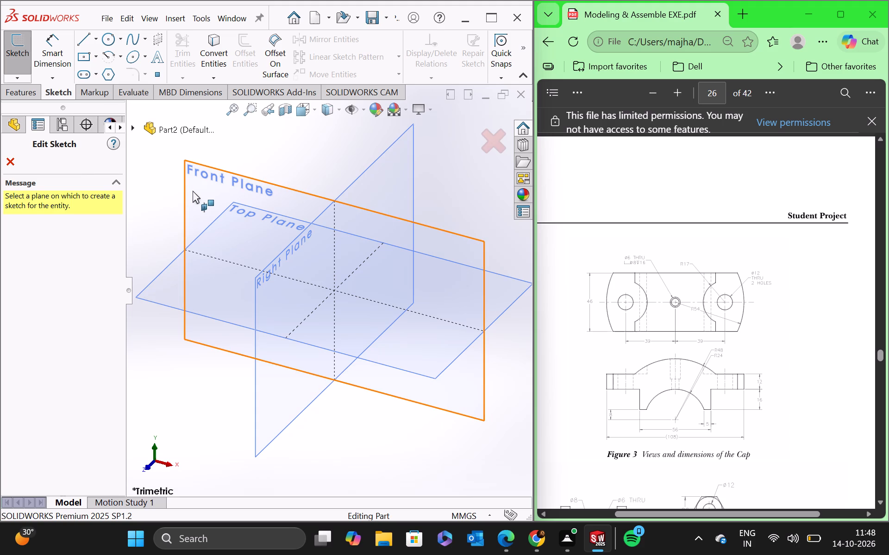
left_click(196, 192)
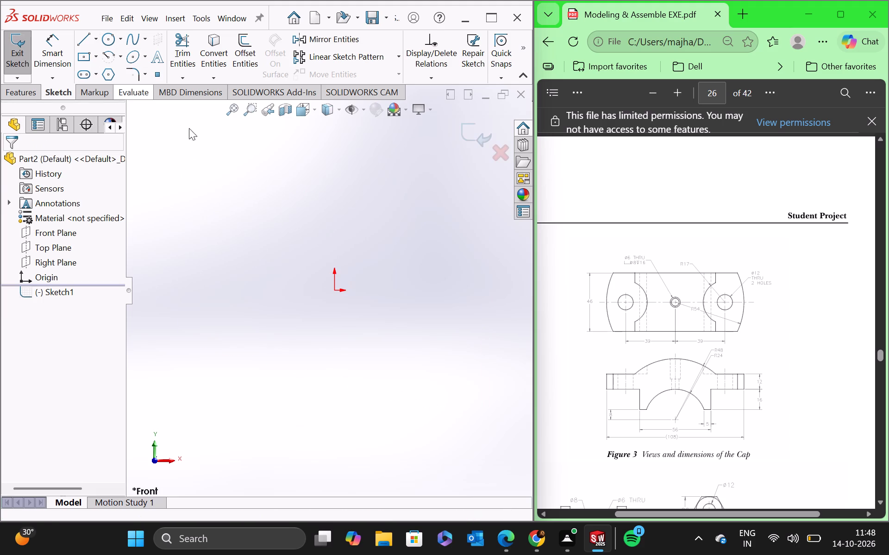
left_click(98, 36)
left_click(121, 74)
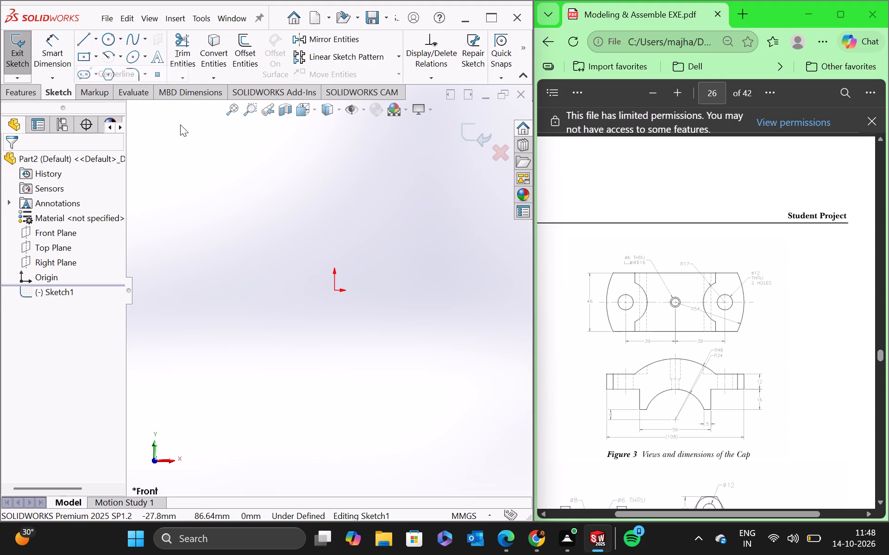
left_click(334, 125)
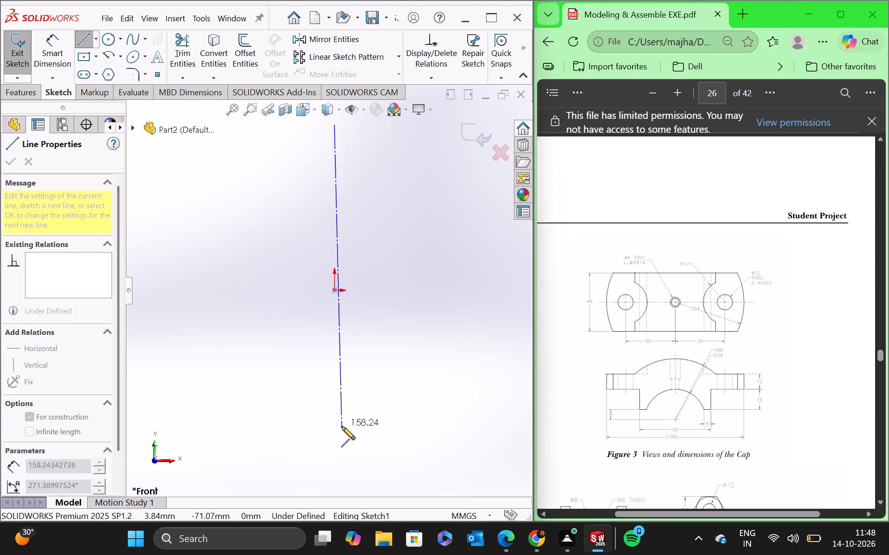
left_click(334, 435)
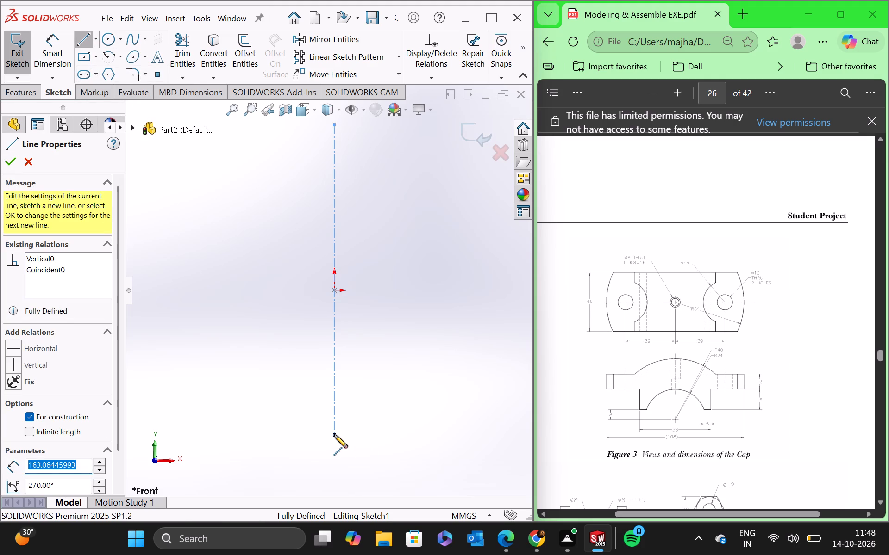
key("Escape")
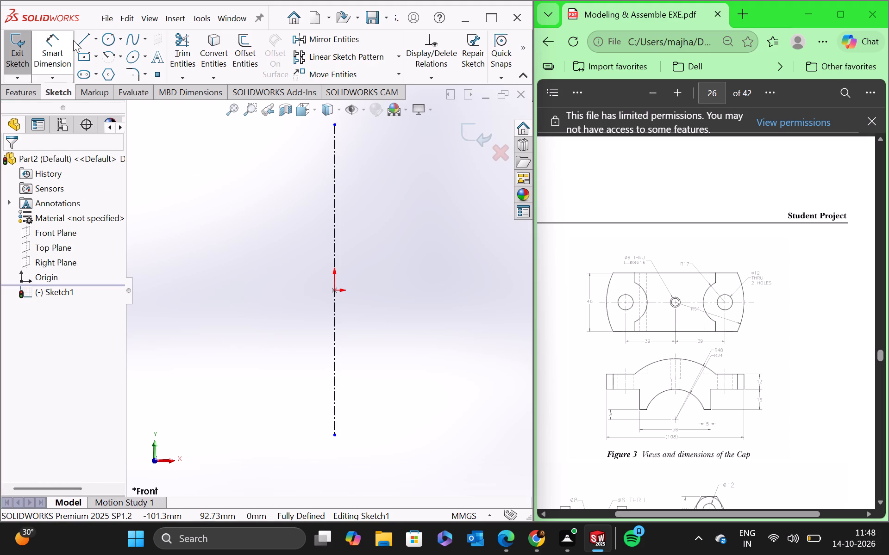
Sketch two concentric centerpoint arcs above the origin, centred on it, with radii of about 41 mm and 81 mm.
left_click(121, 56)
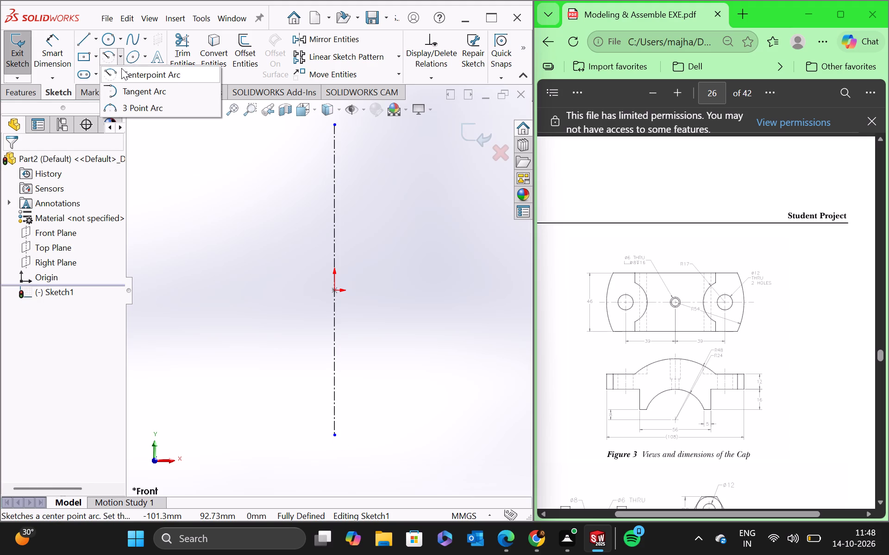
left_click(165, 193)
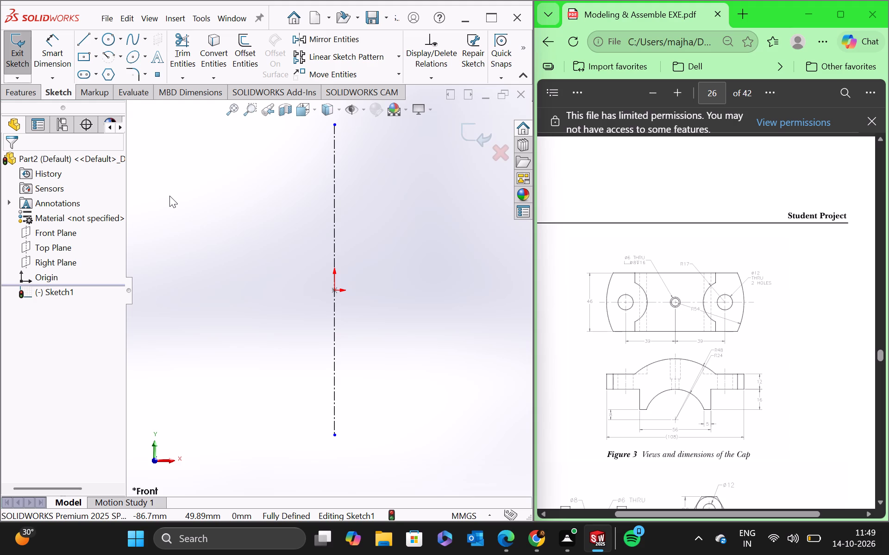
left_click(105, 54)
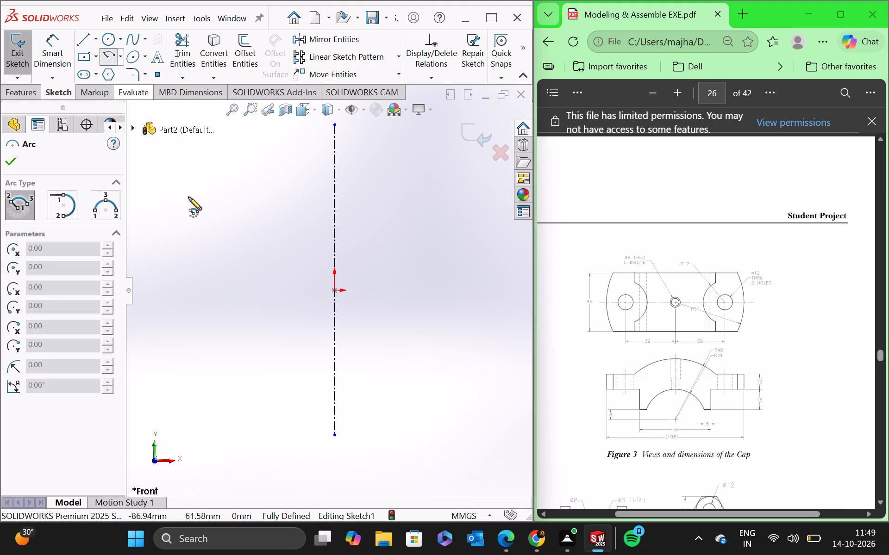
left_click(335, 290)
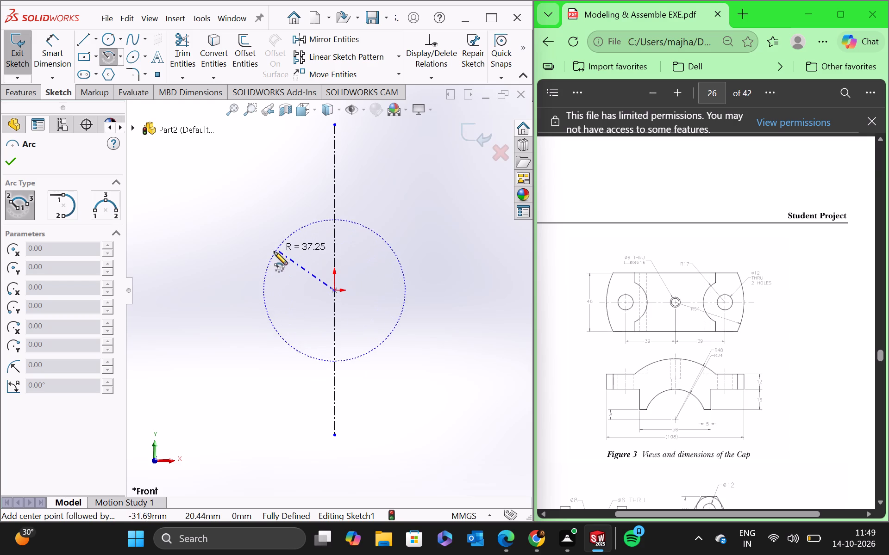
left_click(261, 264)
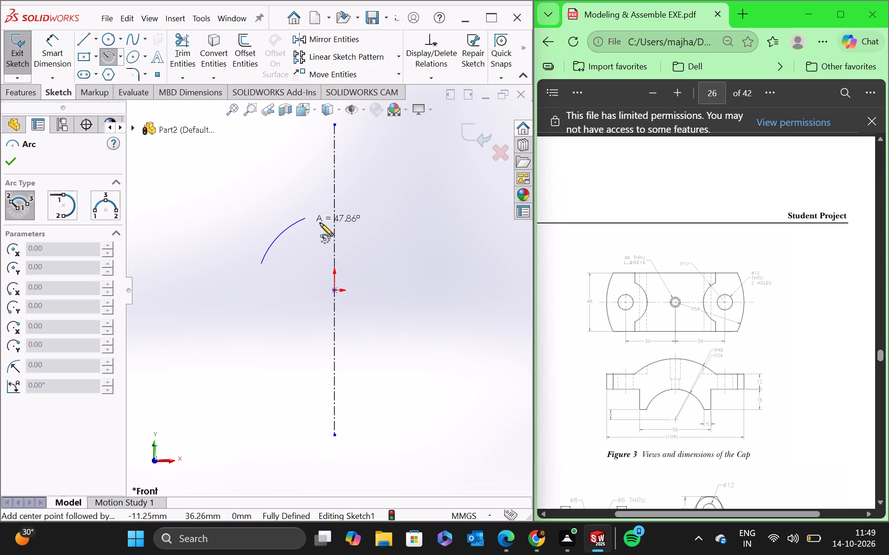
left_click(384, 268)
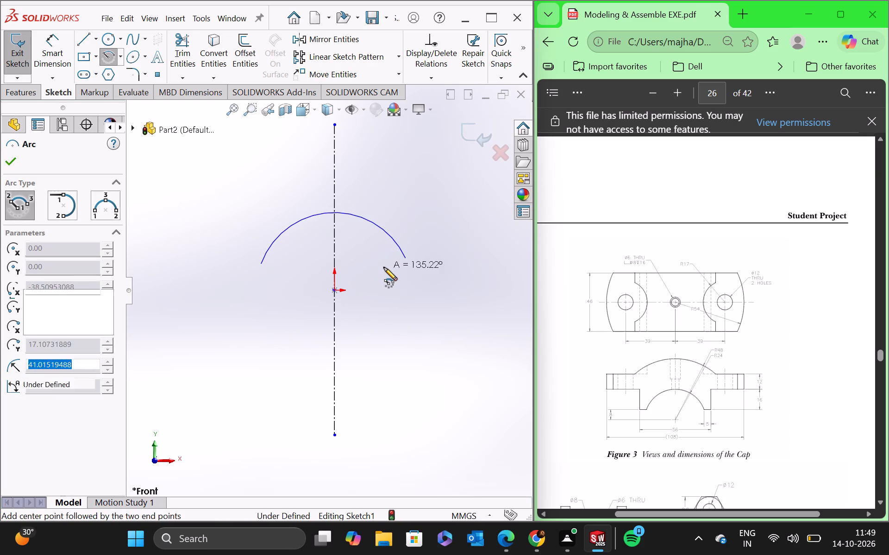
left_click(334, 290)
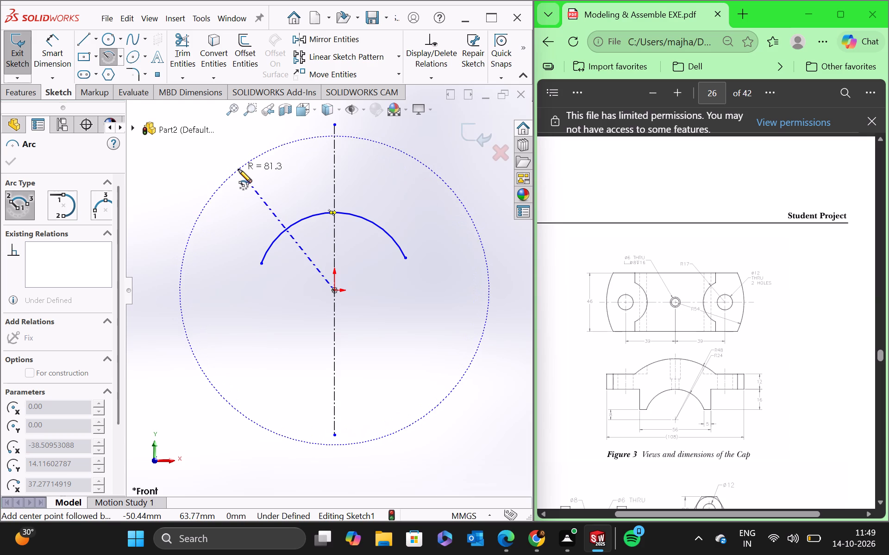
left_click(238, 169)
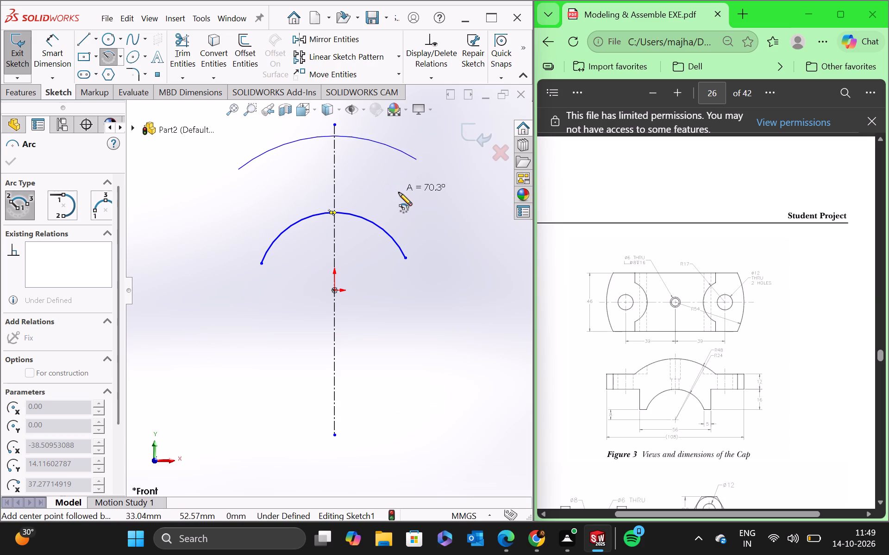
left_click(401, 194)
key("Escape")
Dimension the inner arc's radius as 24 mm and the outer arc's radius as 48 mm.
scroll(286, 190, "down", 4)
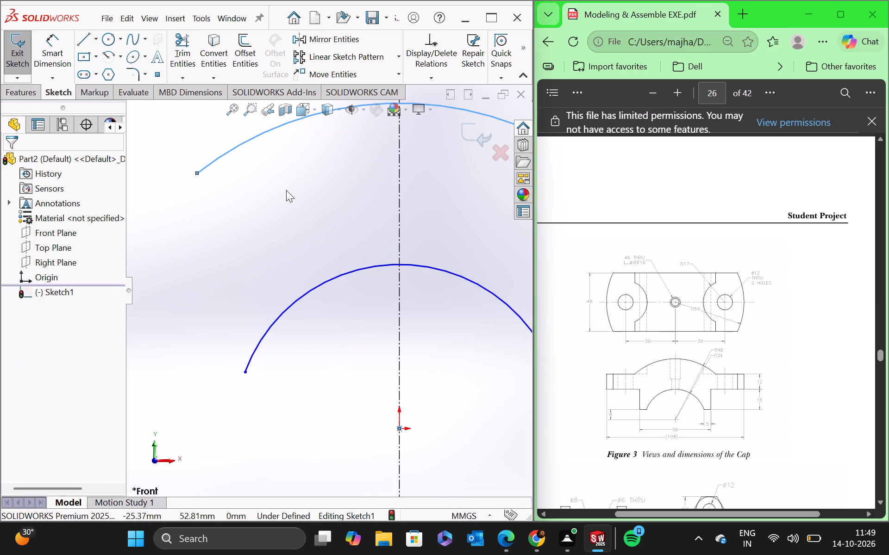
scroll(283, 190, "up", 4)
left_click(411, 261)
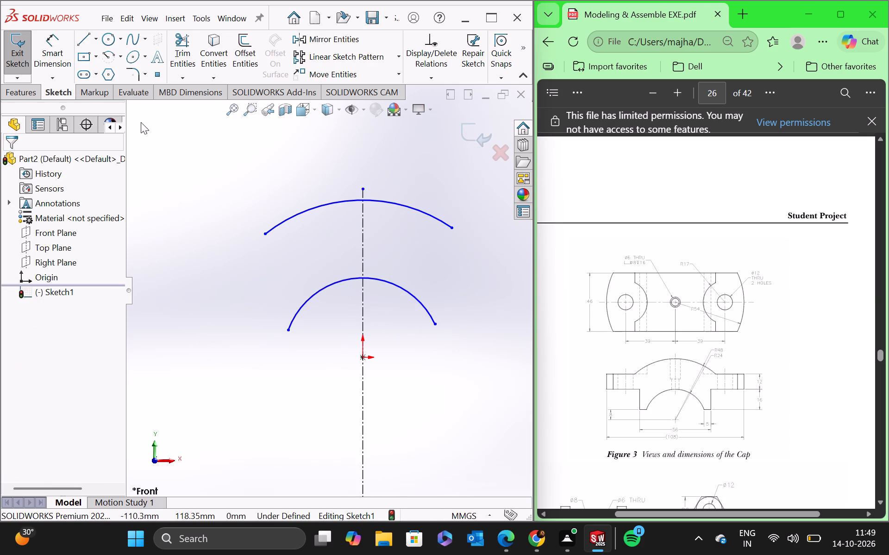
left_click(60, 56)
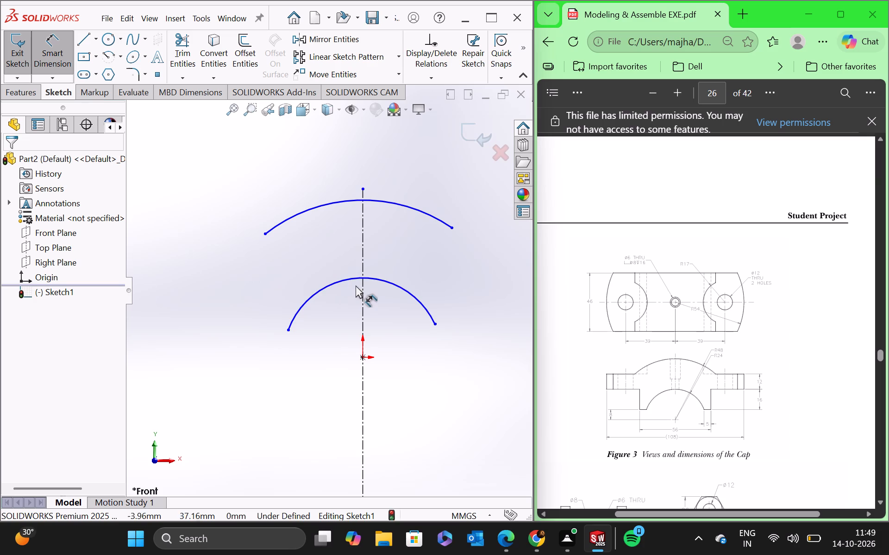
left_click(390, 284)
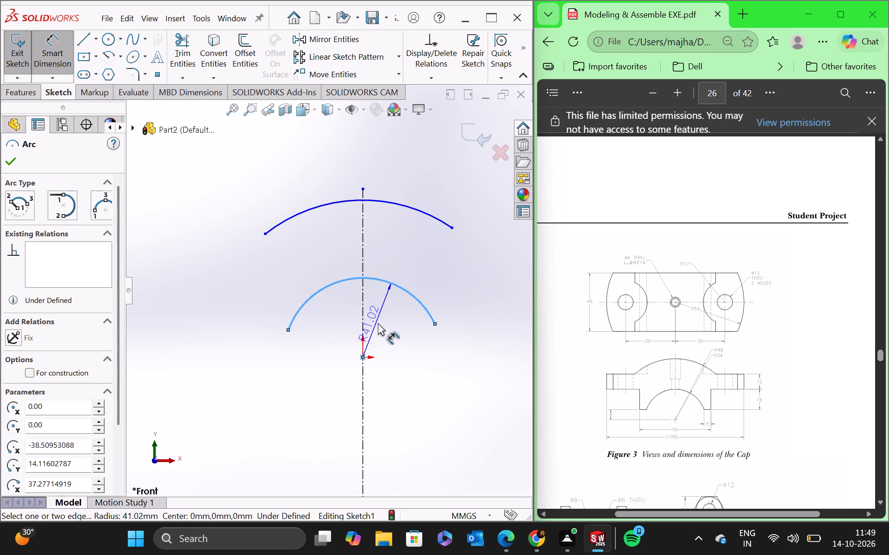
left_click(379, 322)
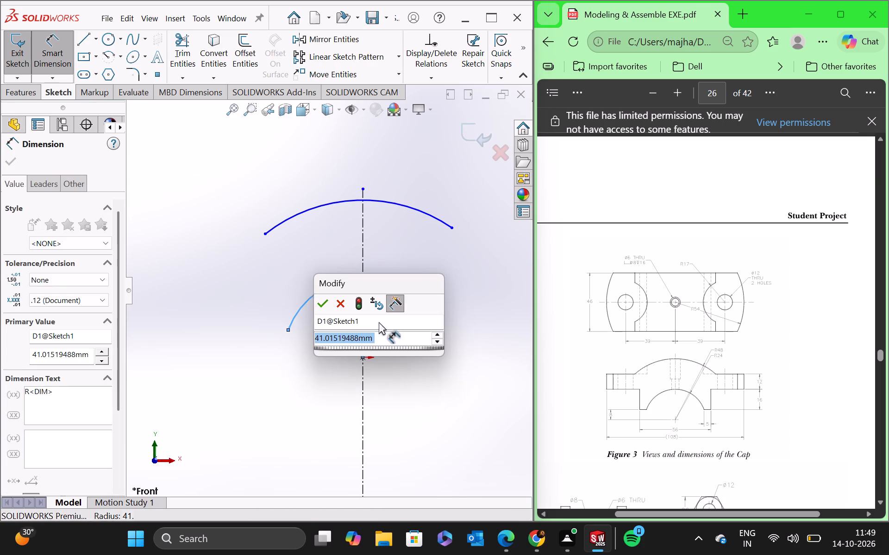
type("24")
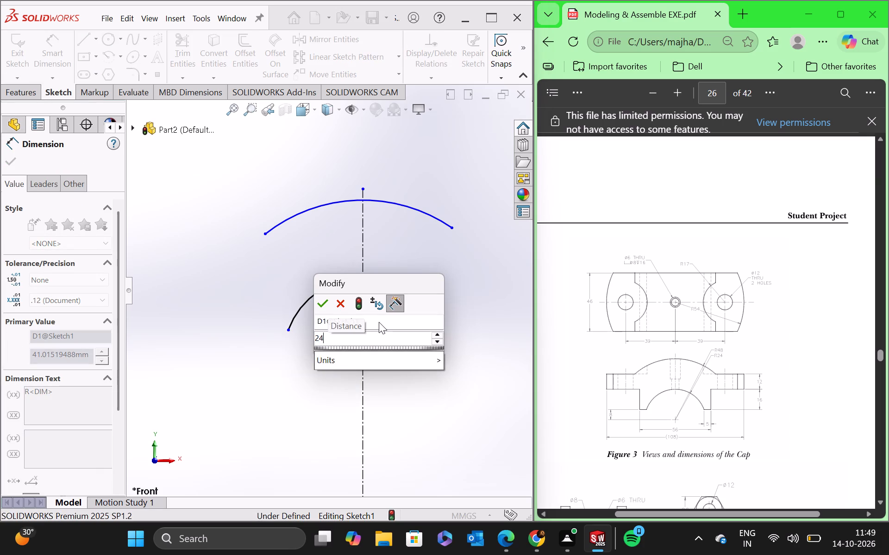
key("Return")
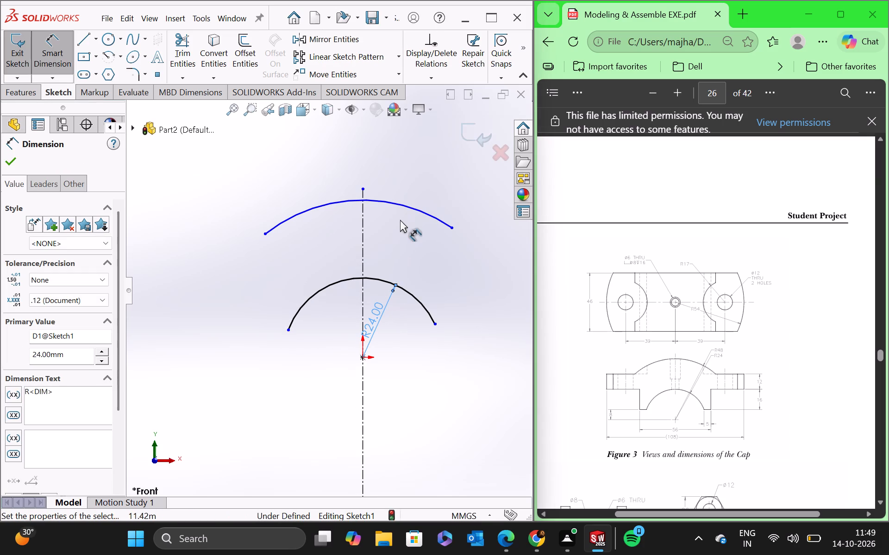
left_click(402, 204)
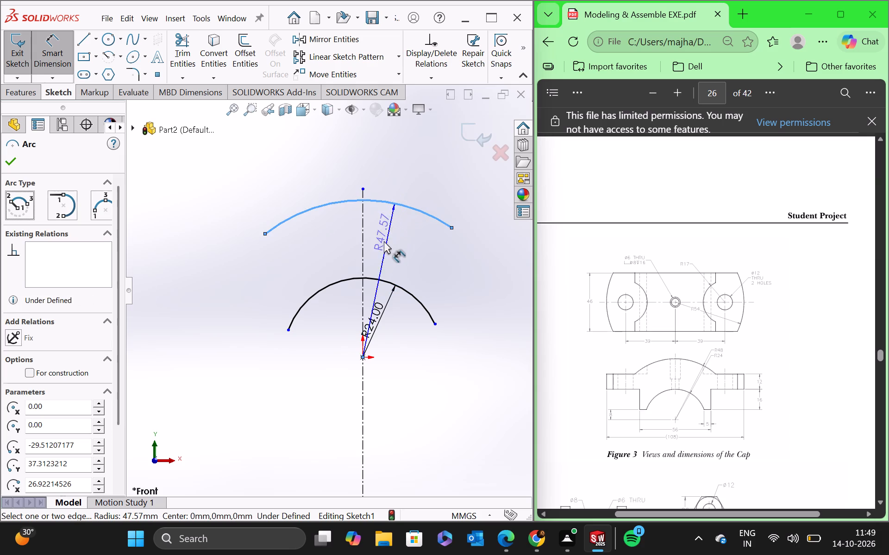
left_click(388, 247)
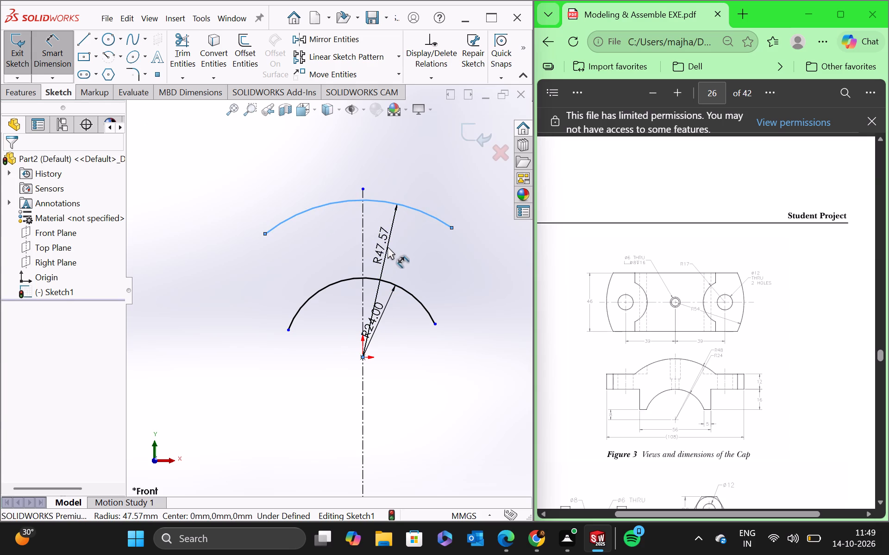
type("48")
key("Return")
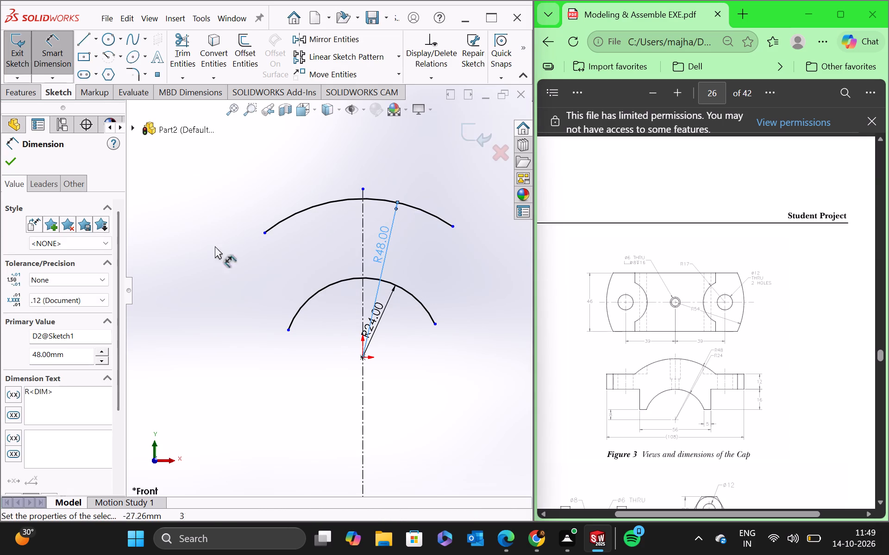
left_click(5, 166)
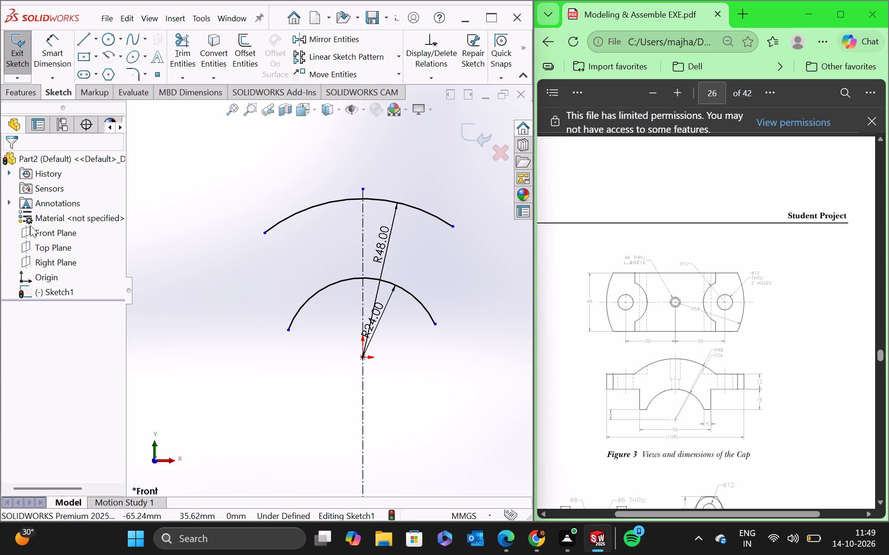
Dimension the vertical distance from the origin to the inner arc's left endpoint as 8 mm.
scroll(293, 342, "down", 2)
scroll(296, 348, "up", 3)
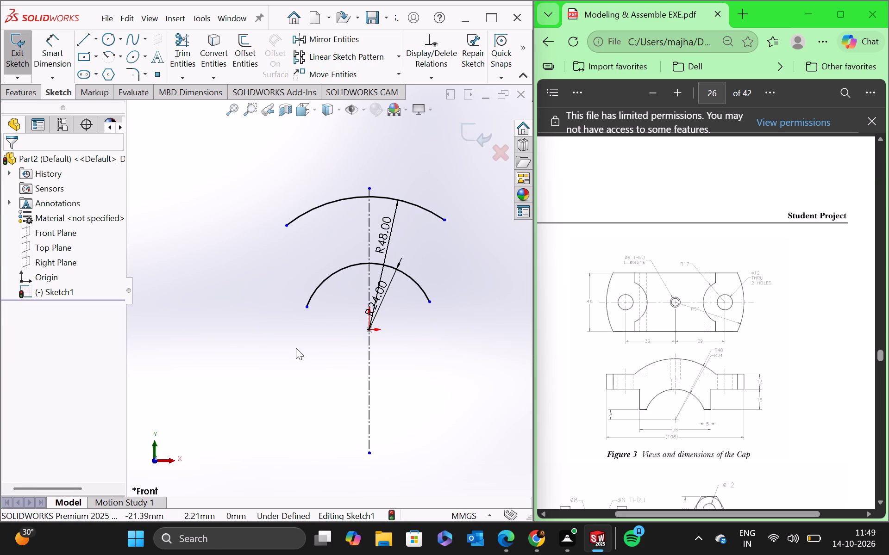
left_click(52, 56)
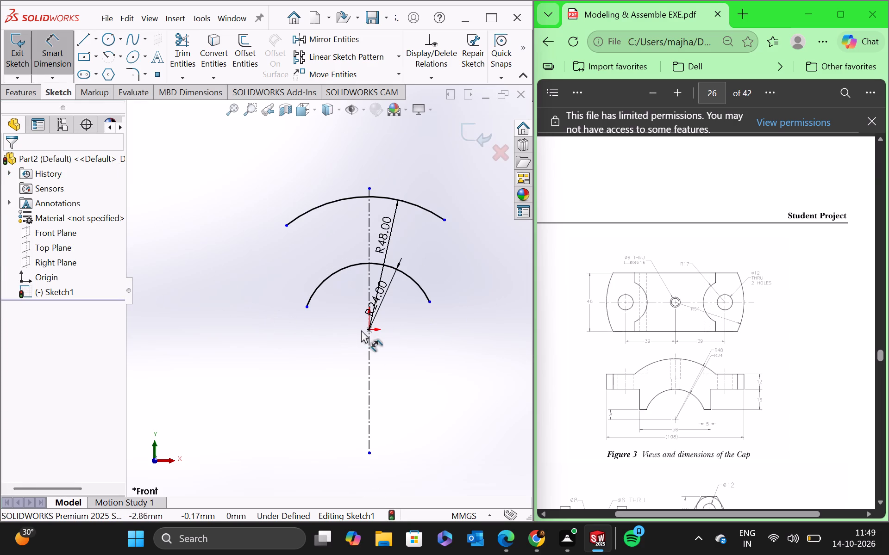
left_click(370, 329)
left_click(307, 307)
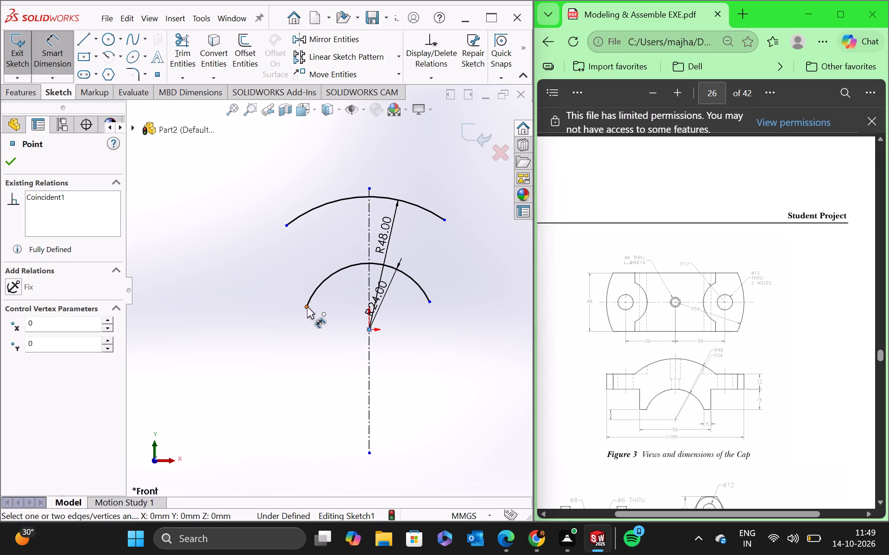
left_click(218, 318)
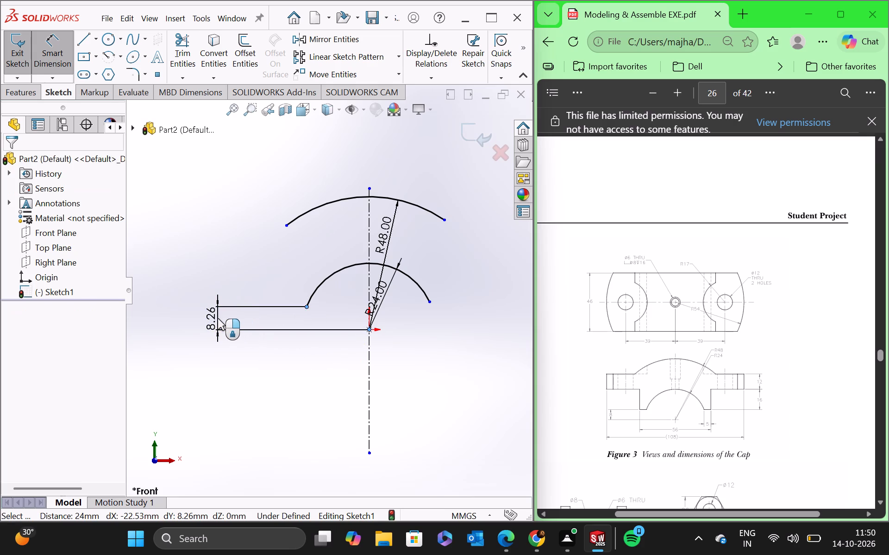
key("8")
key("Return")
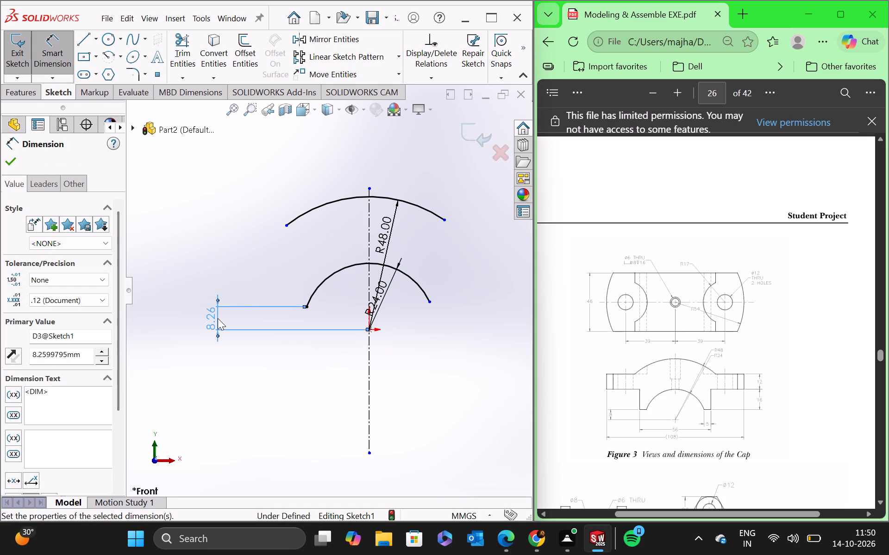
Sketch a stepped line chain from the inner arc's left endpoint to the outer arc's, with segments about 5.5, 17.5, 29.5, 12 and 28 mm long.
left_click(12, 166)
scroll(298, 315, "down", 4)
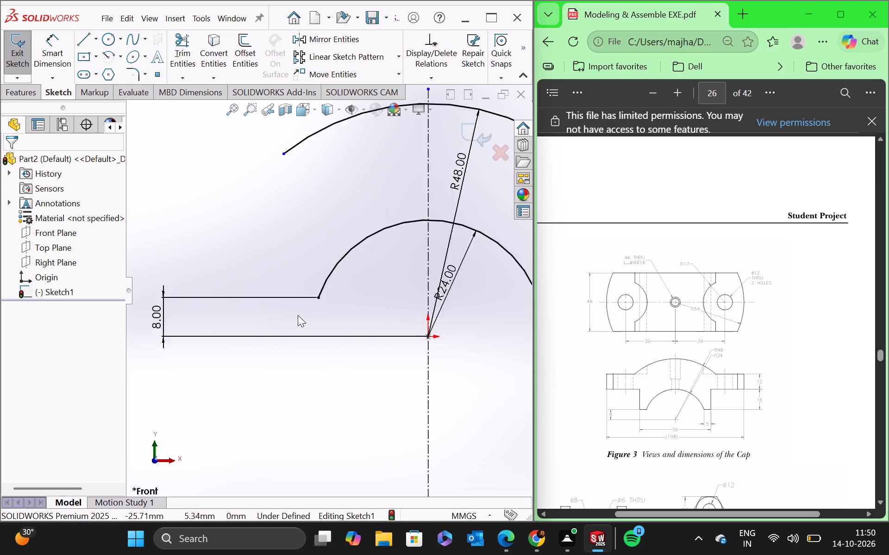
scroll(306, 314, "up", 3)
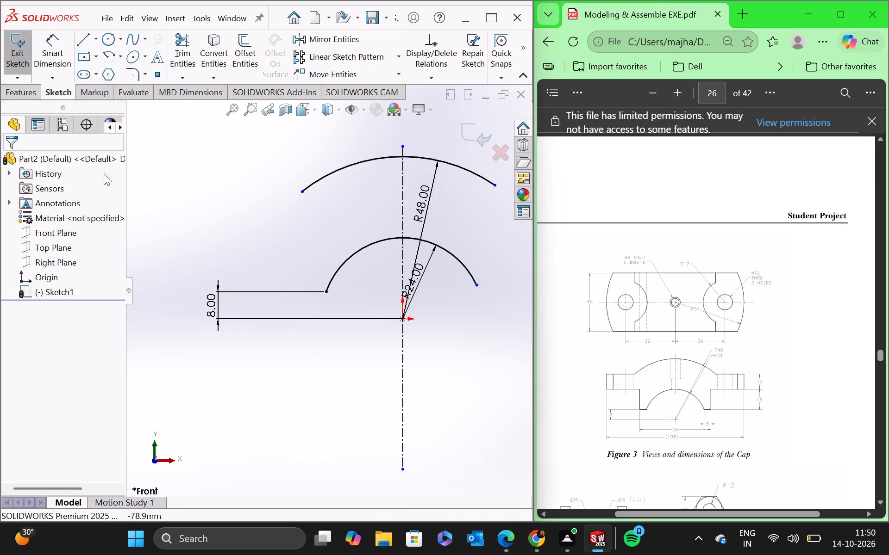
left_click(84, 42)
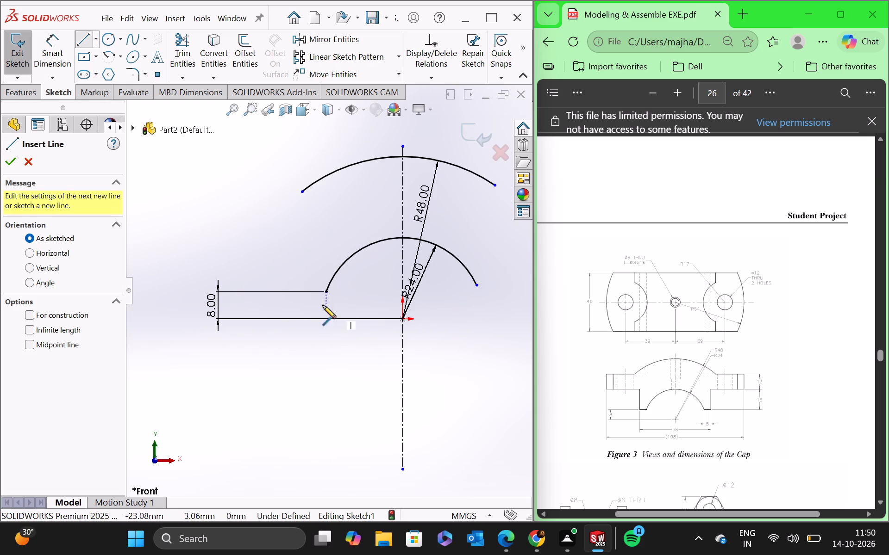
left_click(328, 292)
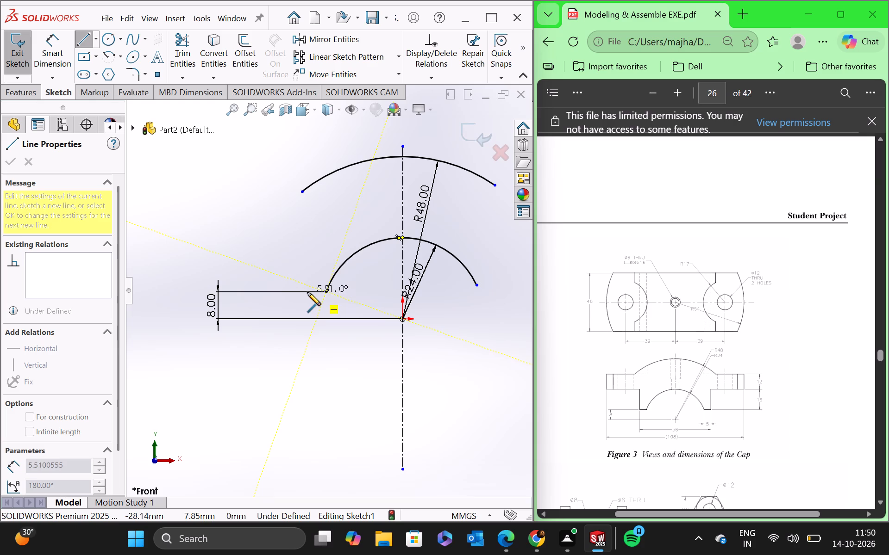
left_click(307, 292)
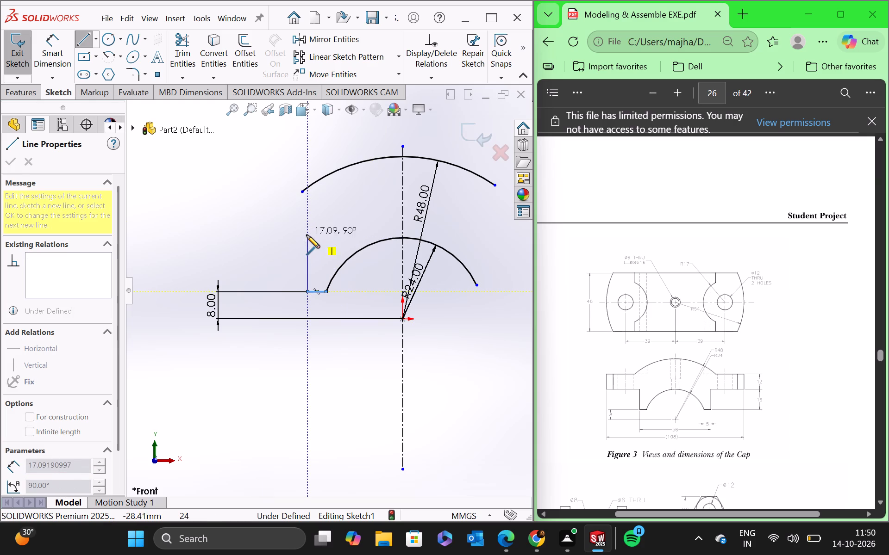
left_click(306, 233)
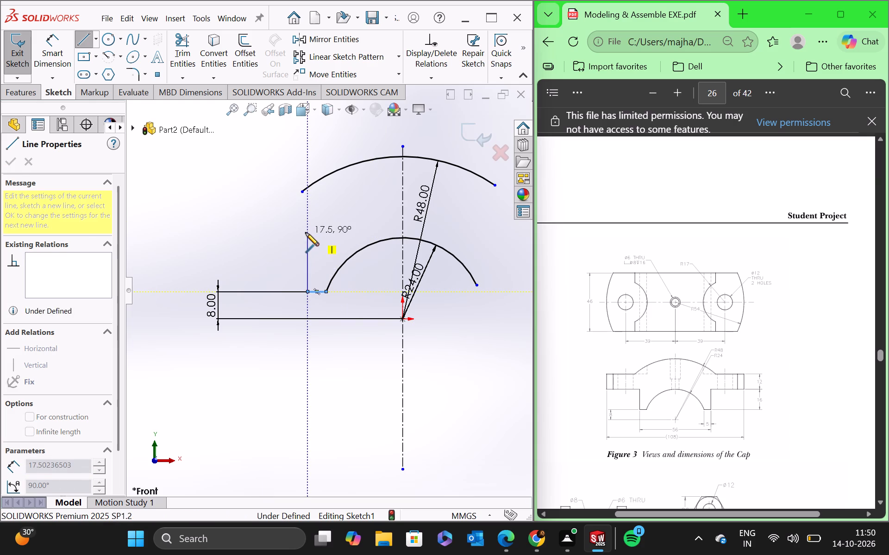
left_click(207, 235)
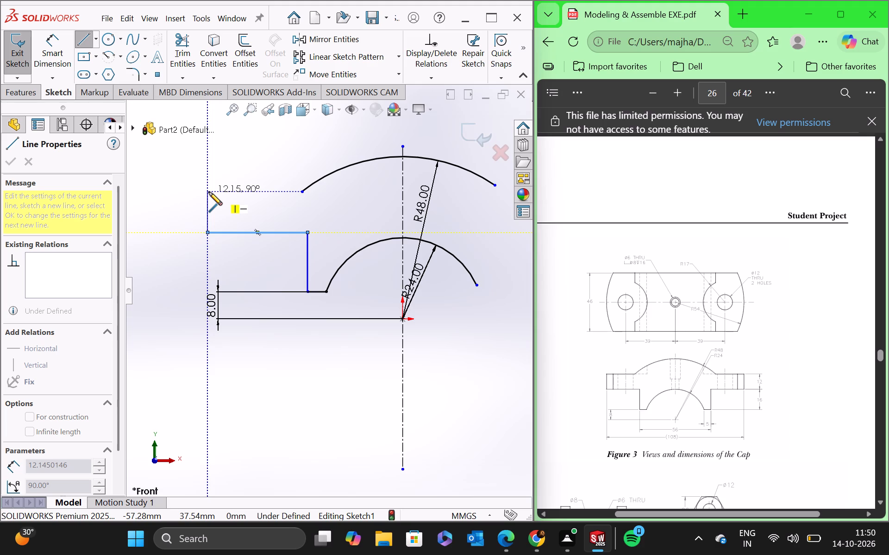
left_click(209, 192)
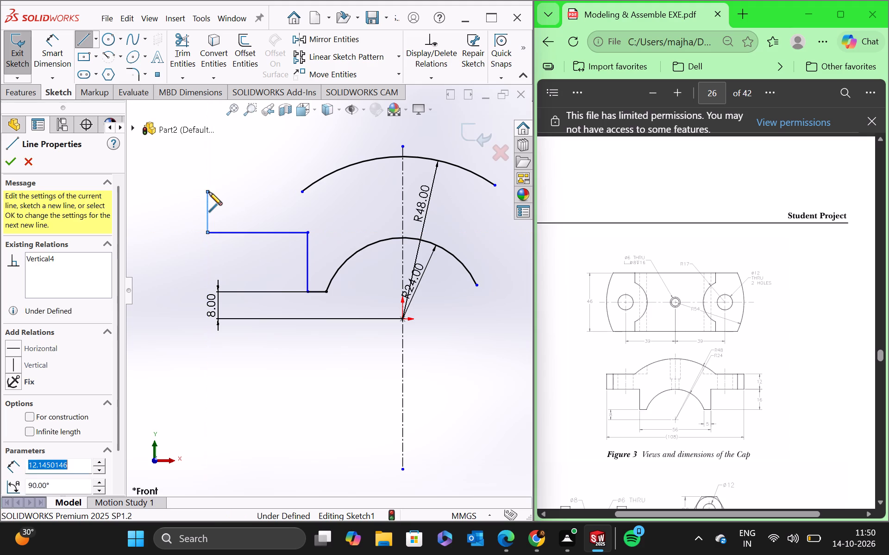
left_click(301, 190)
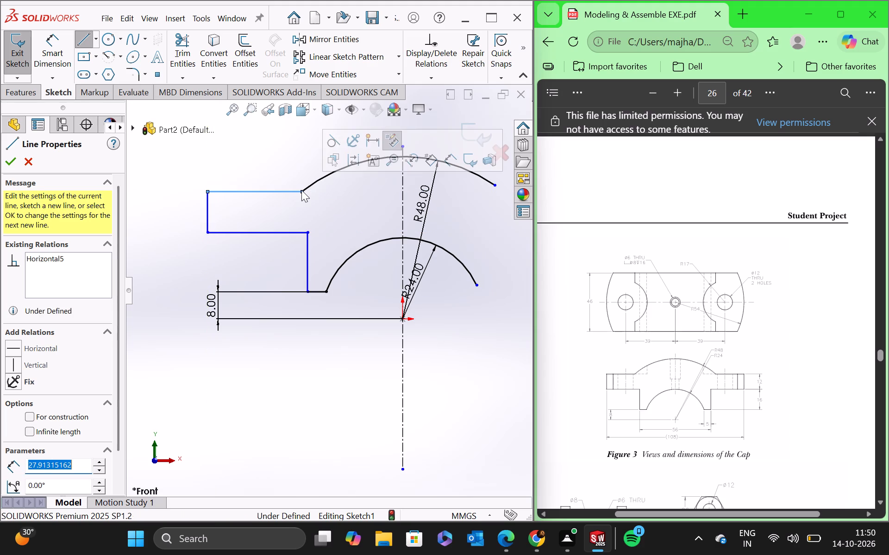
key("Escape")
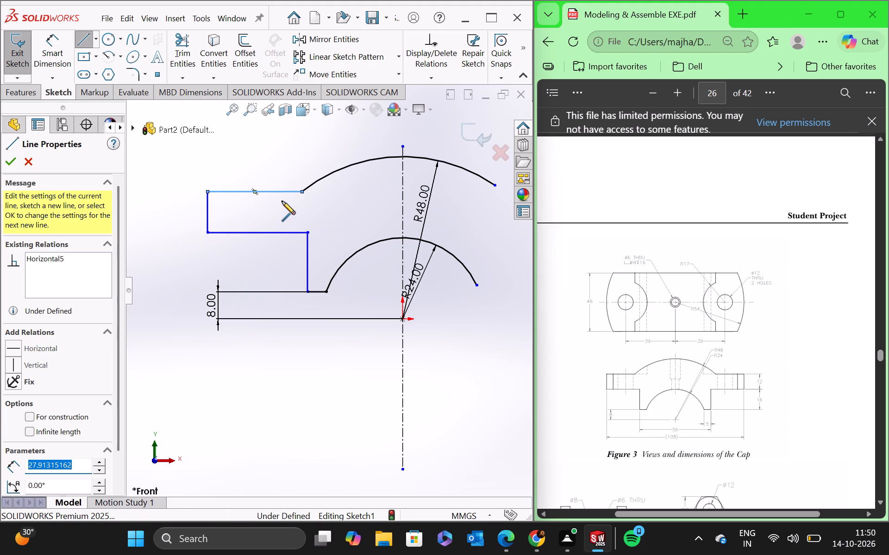
left_click(27, 163)
right_click(235, 192)
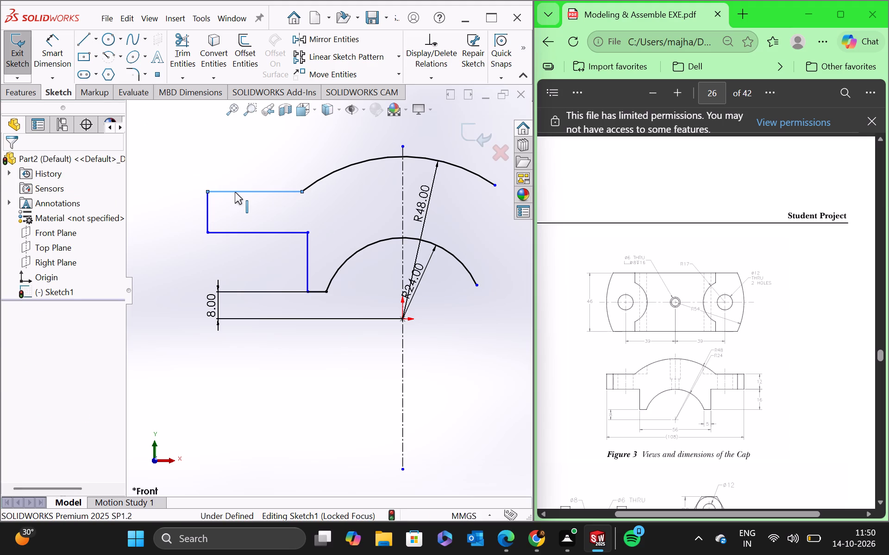
left_click(154, 195)
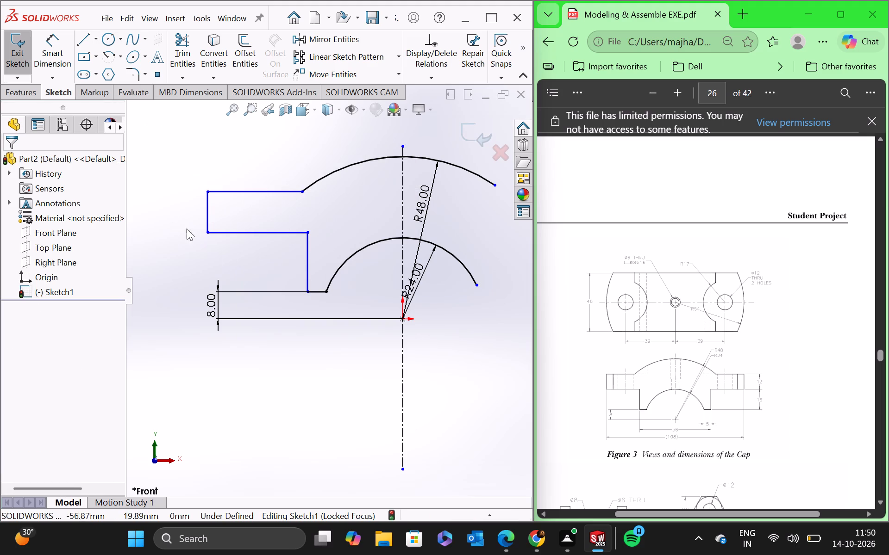
Dimension the stepped profile's lower vertical line as 16 mm and the short horizontal line at the inner arc's end as 5 mm.
left_click(44, 49)
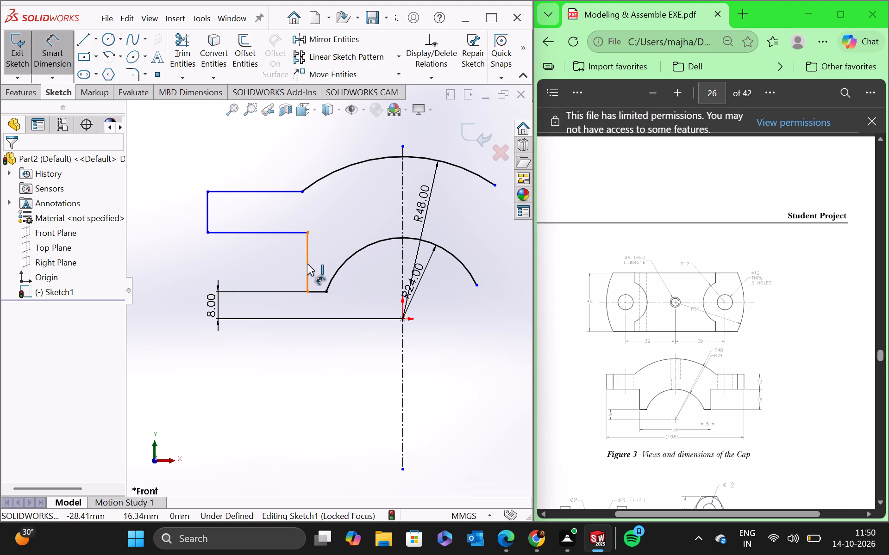
left_click(307, 264)
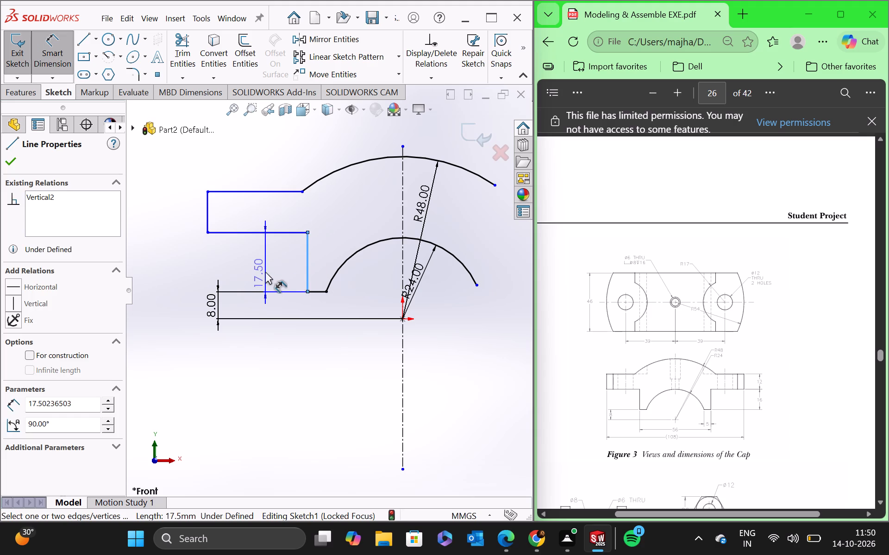
left_click(265, 271)
type("16")
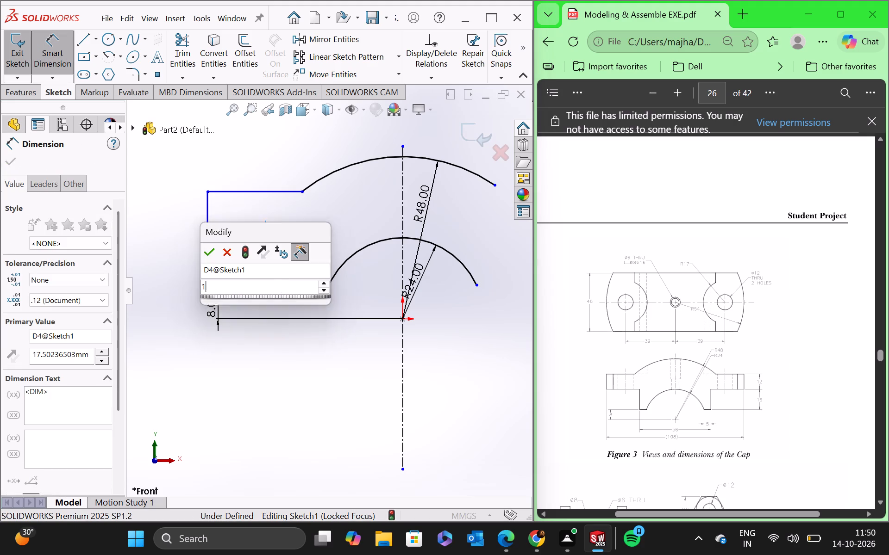
key("Return")
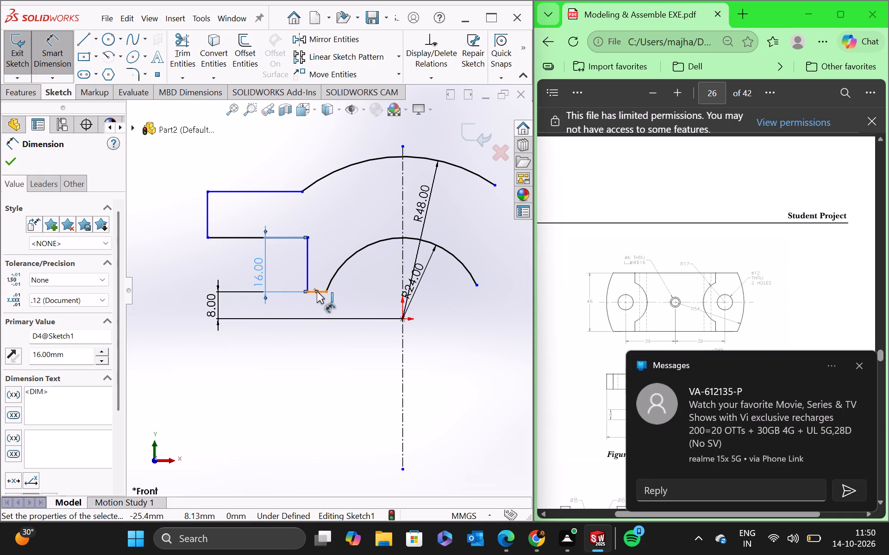
left_click(313, 290)
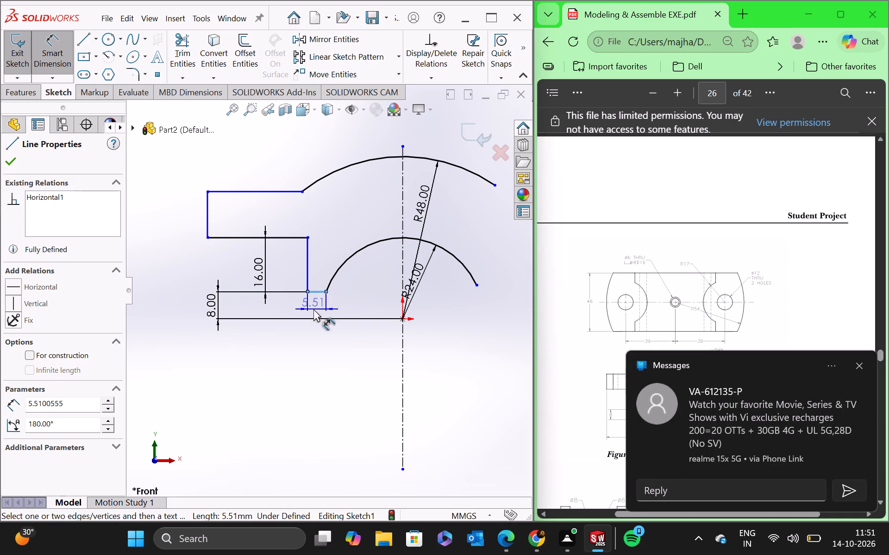
left_click(313, 309)
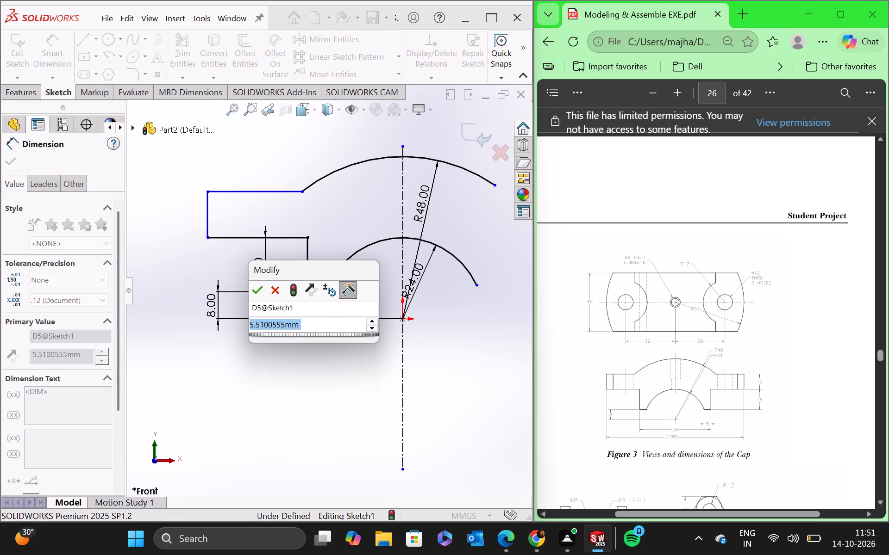
key("5")
key("Return")
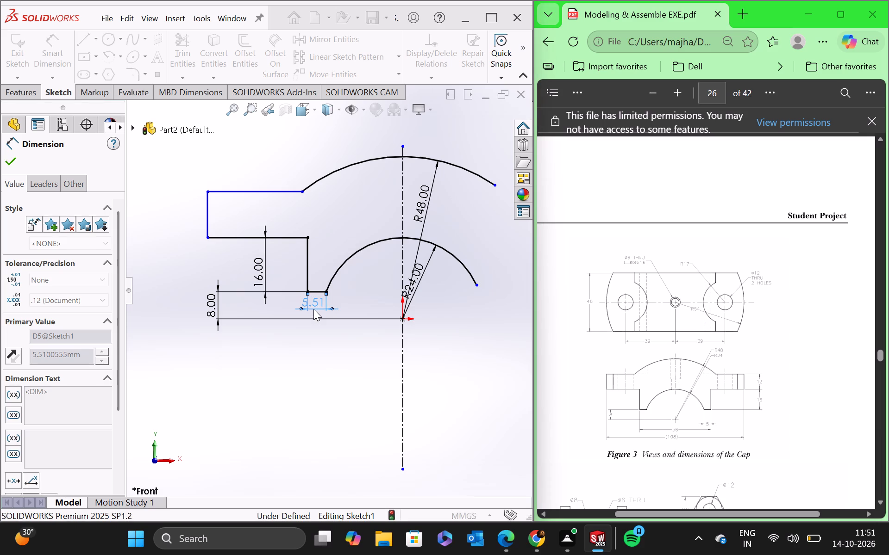
Dimension the flange's outer vertical edge as 12 mm and its horizontal distance from the origin as 54 mm.
left_click(208, 221)
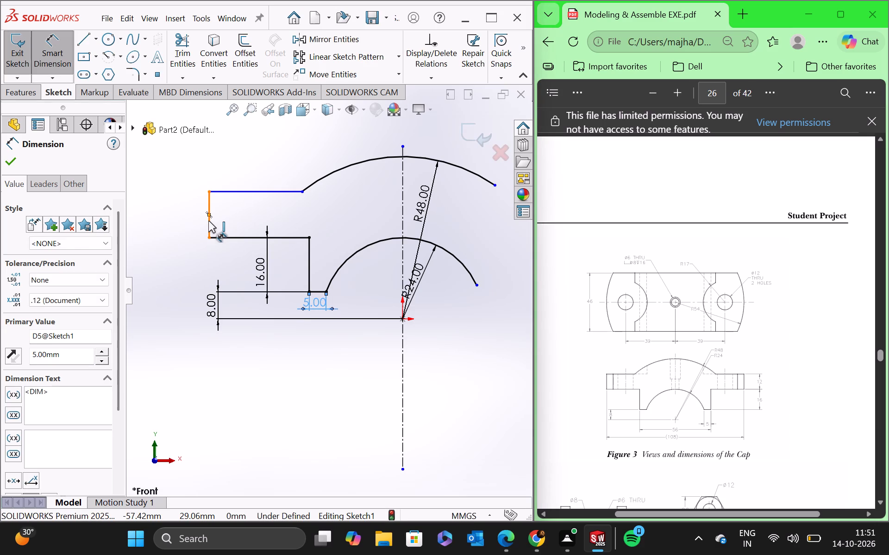
left_click(187, 222)
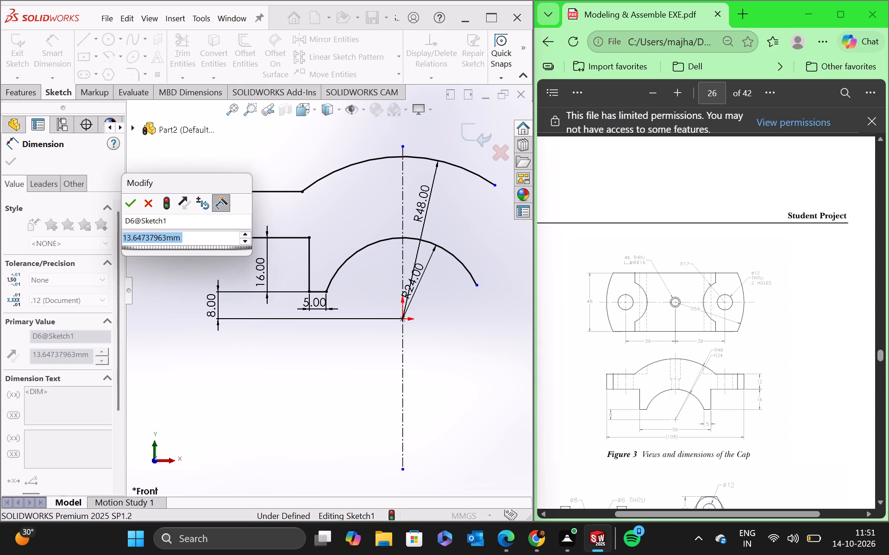
type("12")
key("Return")
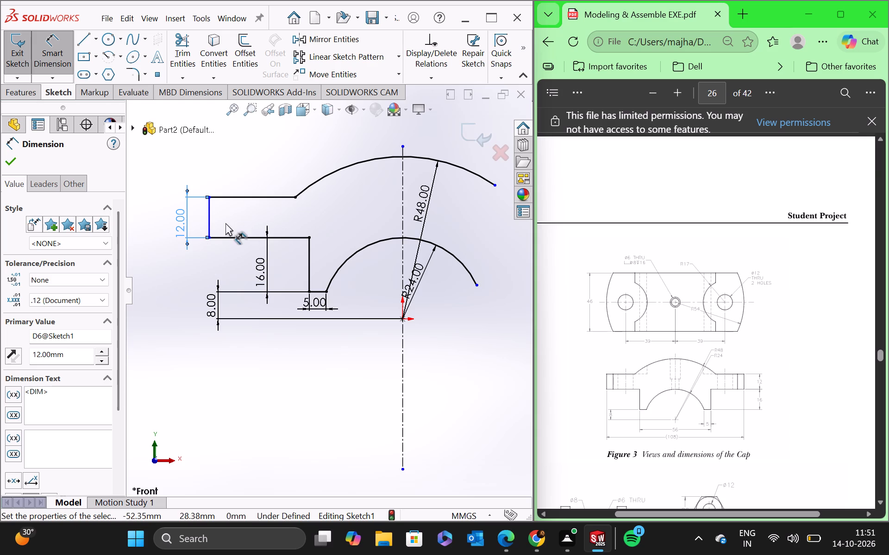
scroll(217, 216, "down", 3)
scroll(265, 233, "up", 1)
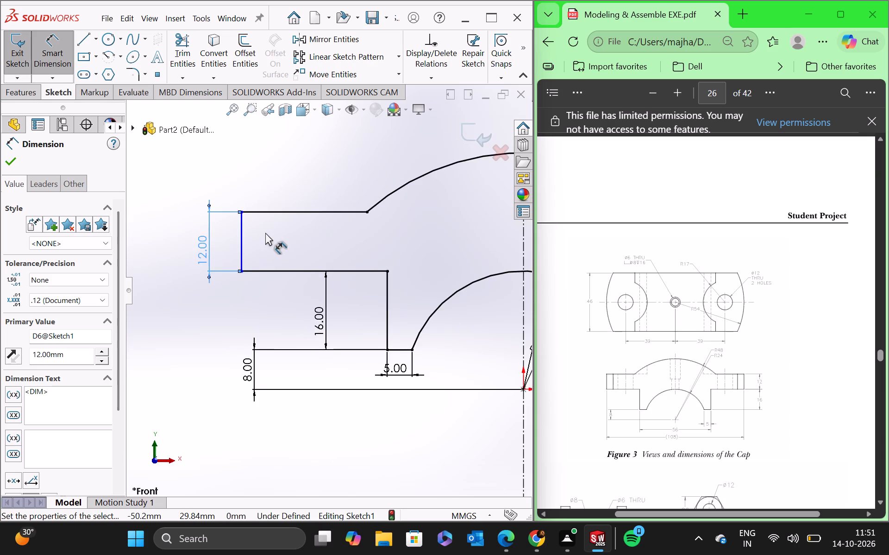
scroll(265, 233, "up", 1)
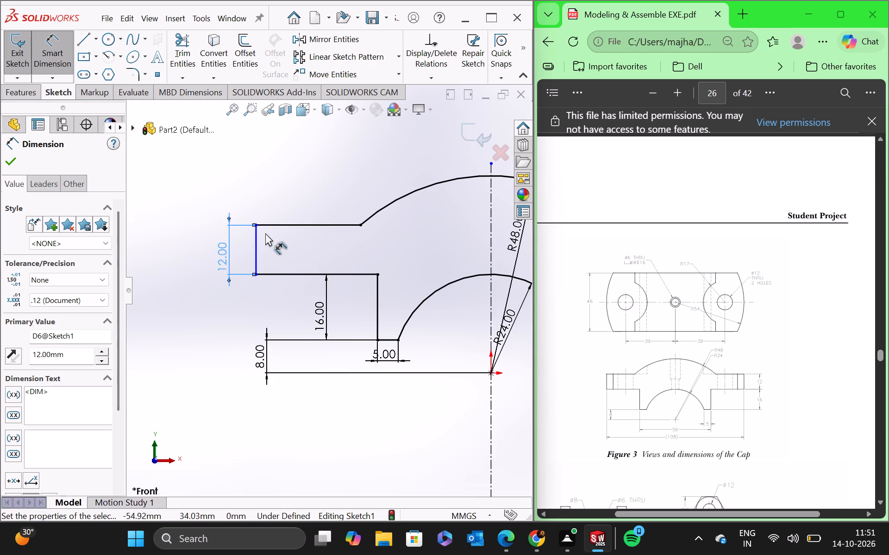
scroll(268, 272, "up", 2)
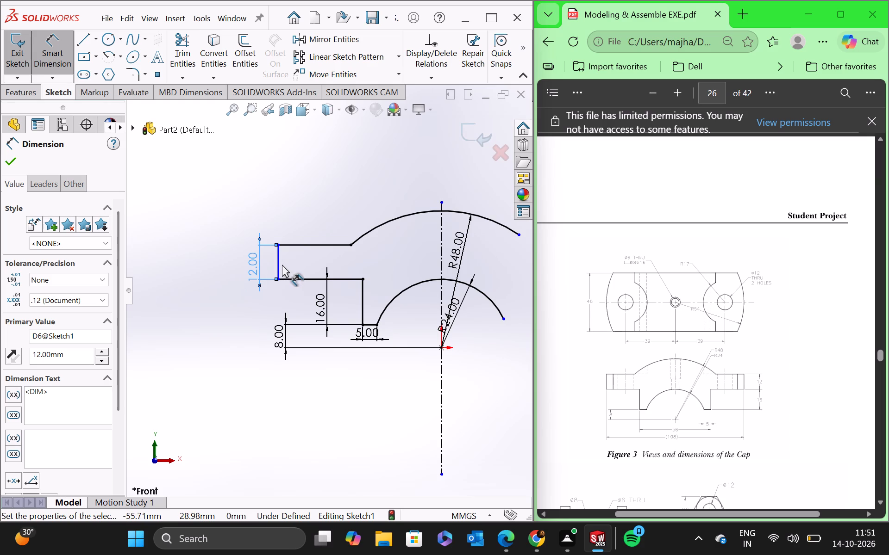
left_click(278, 266)
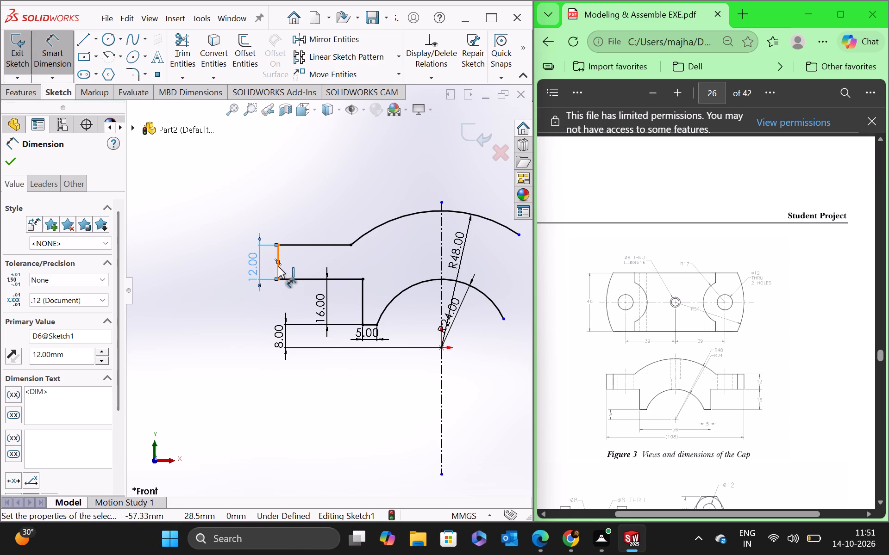
left_click(441, 348)
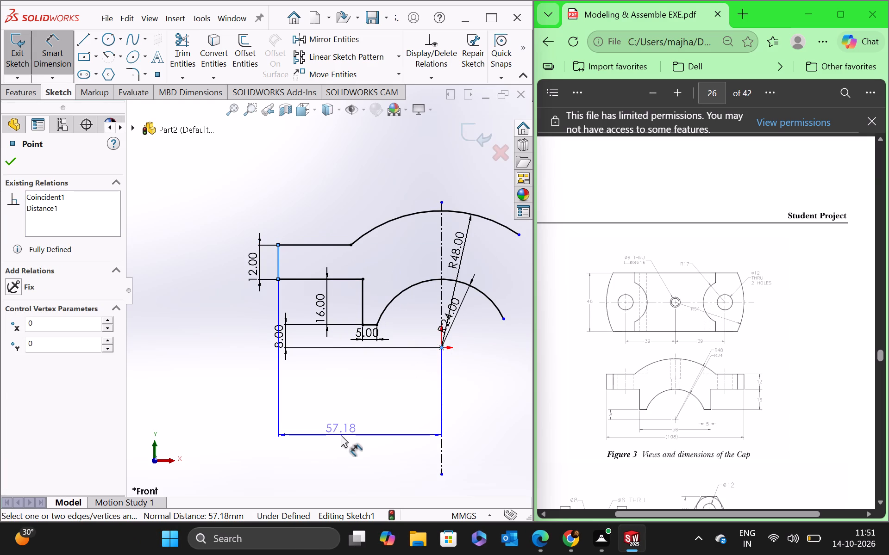
left_click(341, 425)
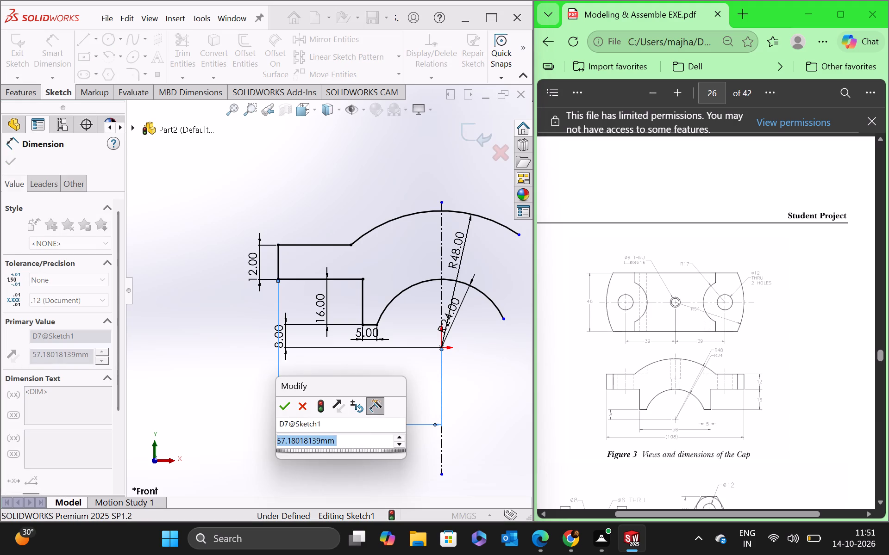
type("54")
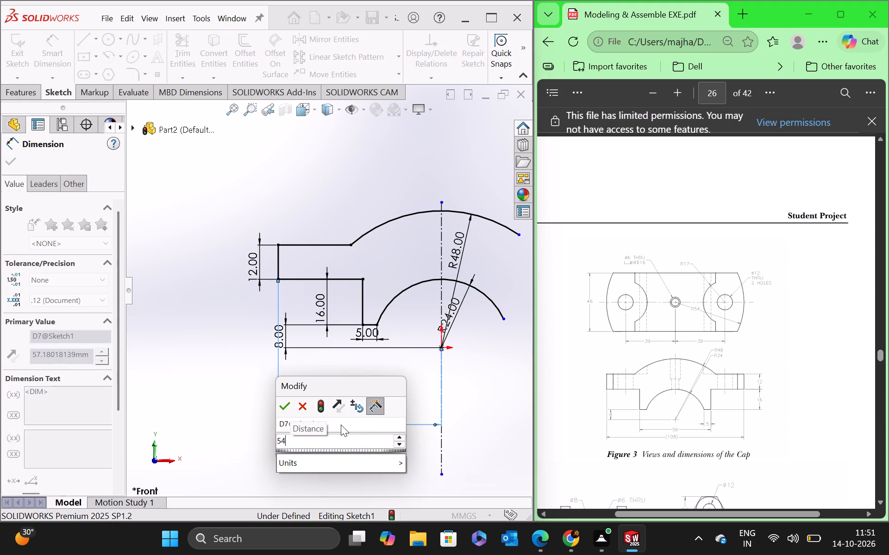
key("Return")
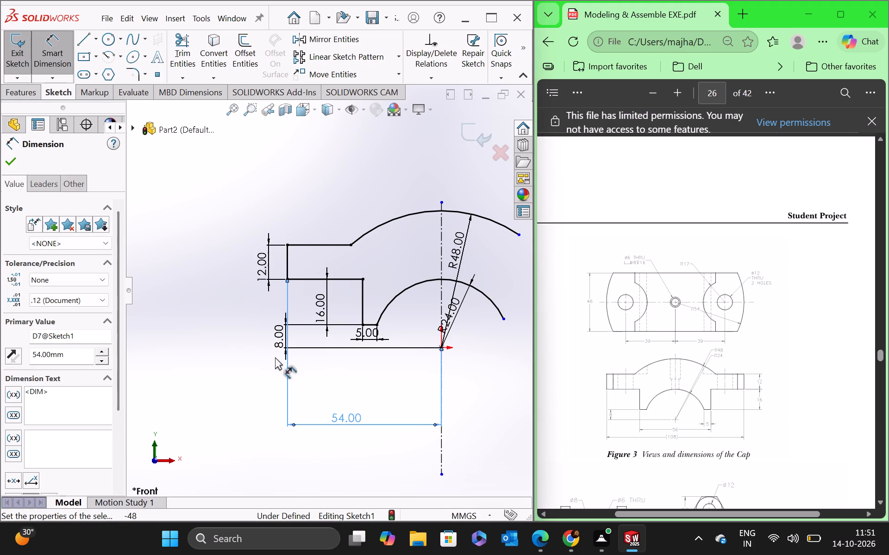
left_click(7, 163)
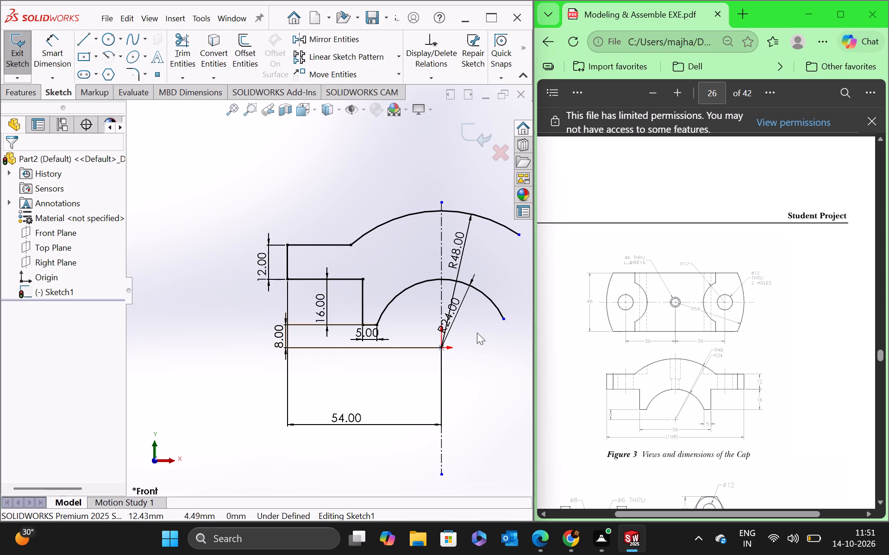
Mirror the stepped profile's five straight lines about the Right Plane, keeping the originals.
scroll(477, 331, "up", 4)
scroll(397, 313, "down", 5)
scroll(291, 303, "up", 1)
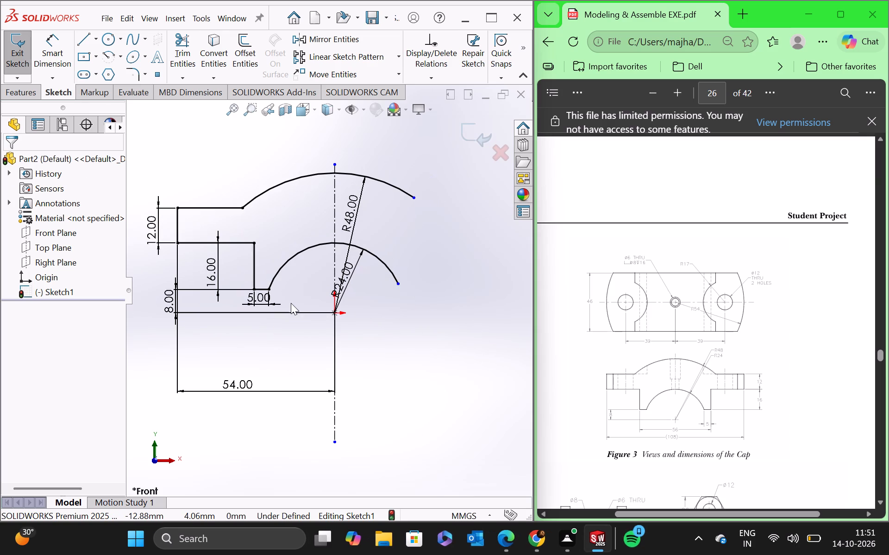
scroll(237, 262, "down", 2)
scroll(237, 262, "up", 1)
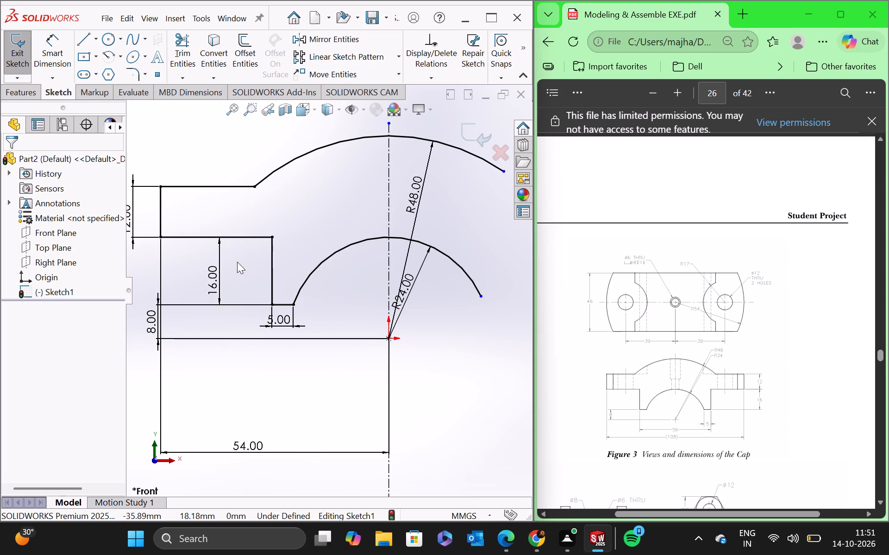
scroll(237, 262, "up", 1)
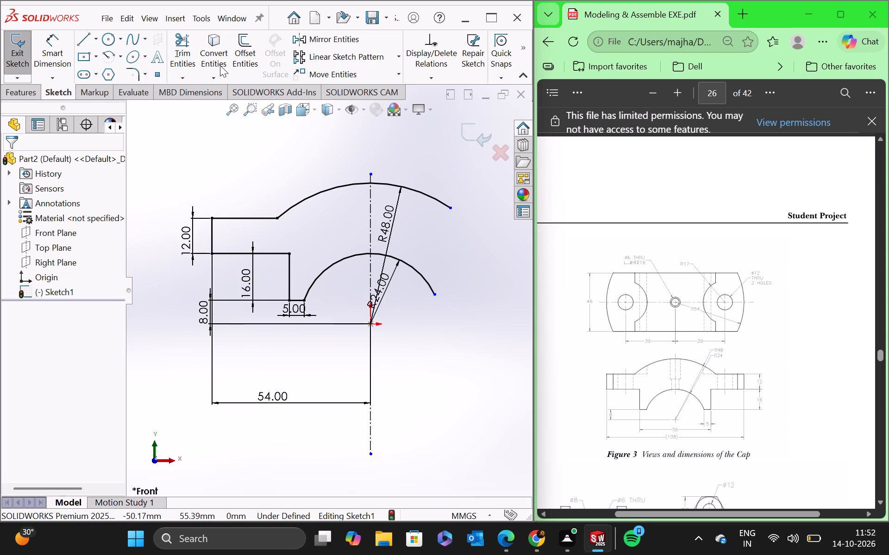
left_click(331, 36)
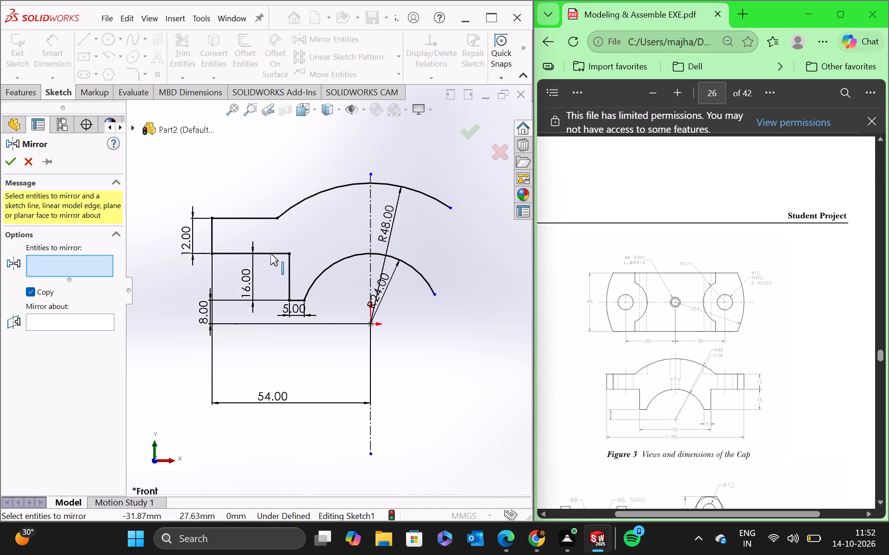
left_click(270, 254)
left_click(288, 280)
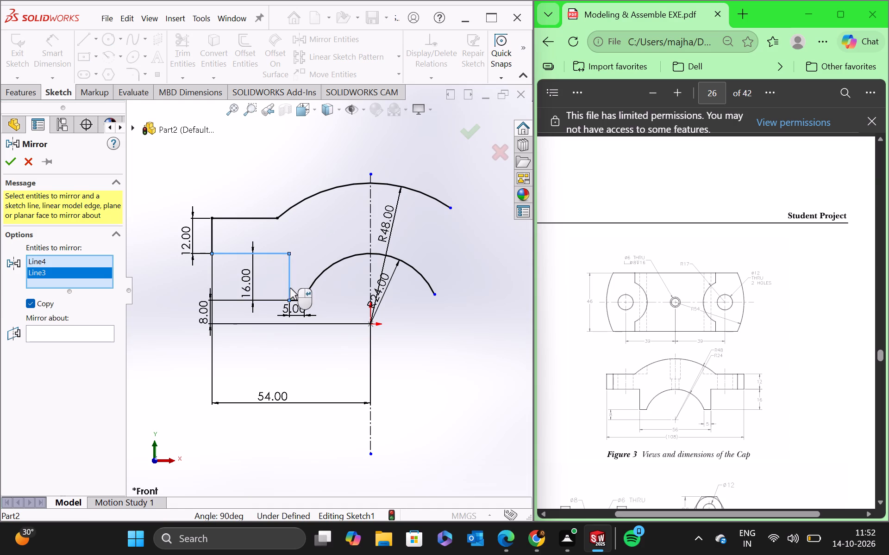
left_click(296, 298)
left_click(210, 246)
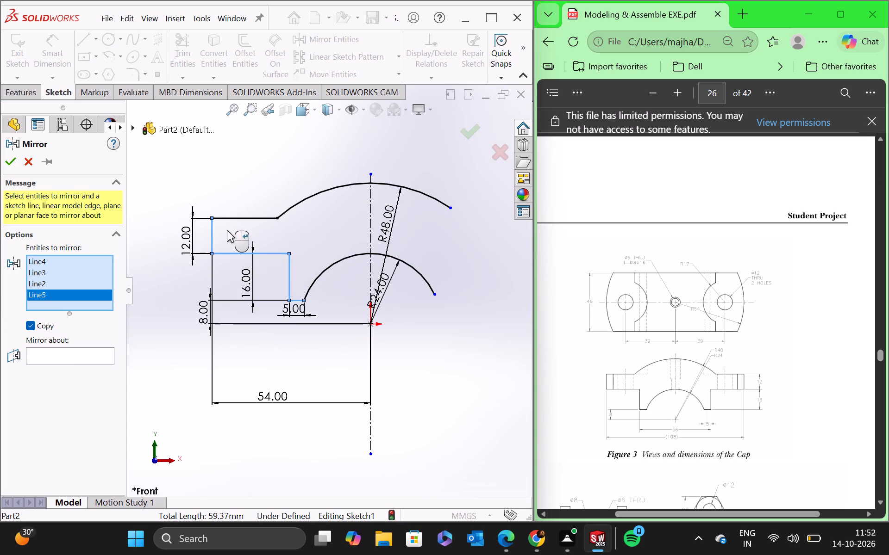
left_click(235, 217)
left_click(49, 361)
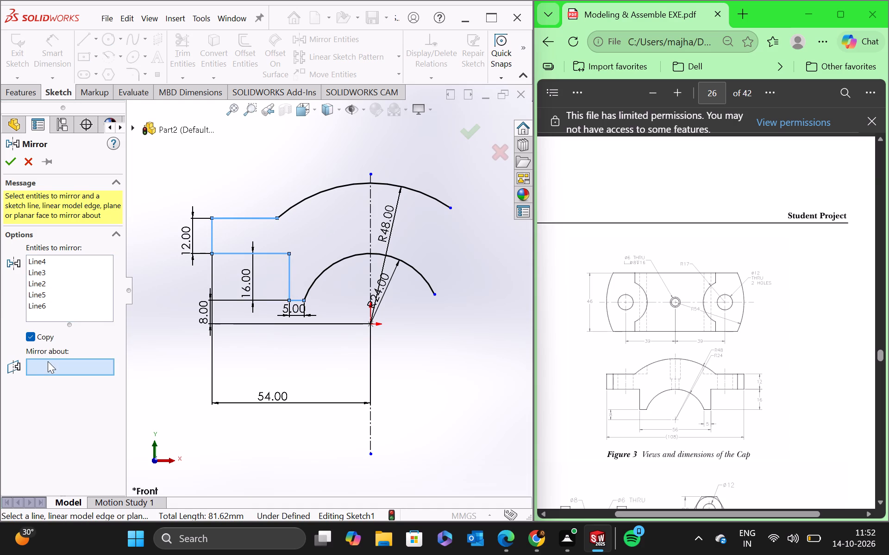
left_click(134, 128)
left_click(177, 231)
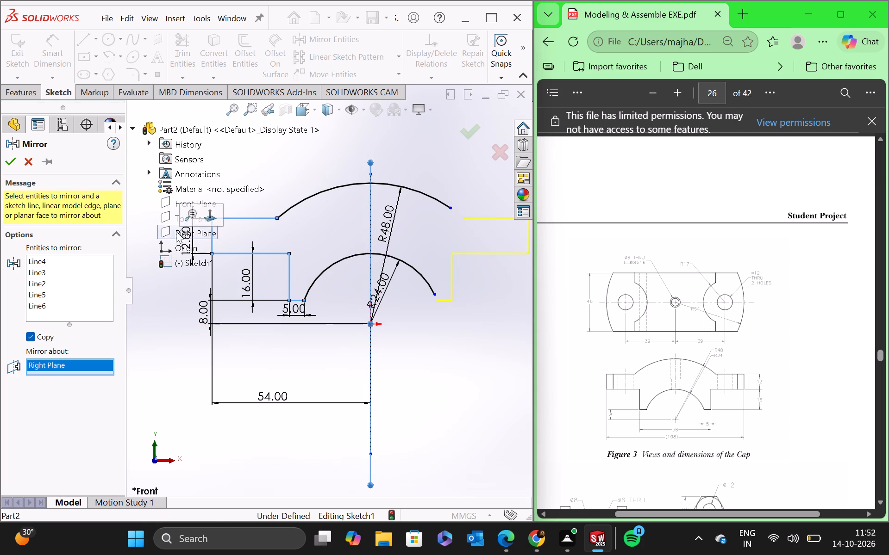
left_click(8, 163)
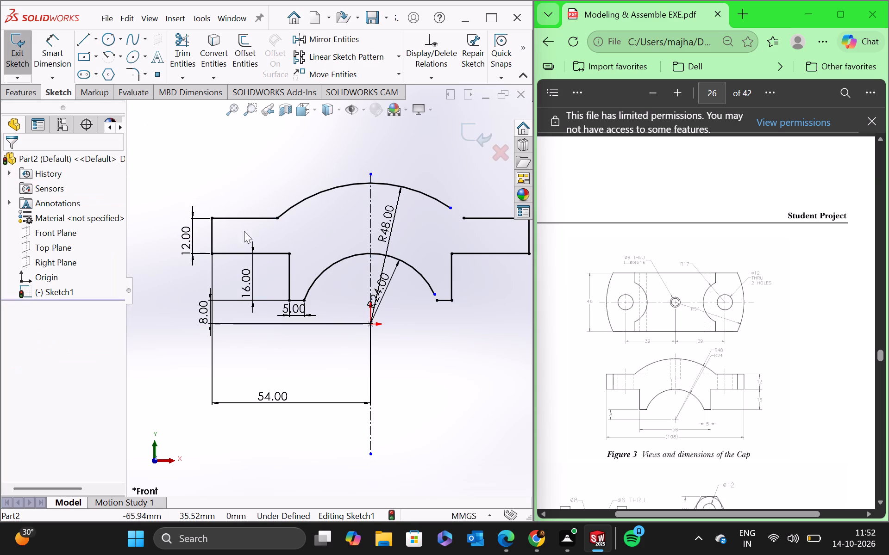
Extend the R48 outer arc and the R24 inner arc to meet the mirrored lines, closing the Cap profile.
scroll(437, 282, "down", 1)
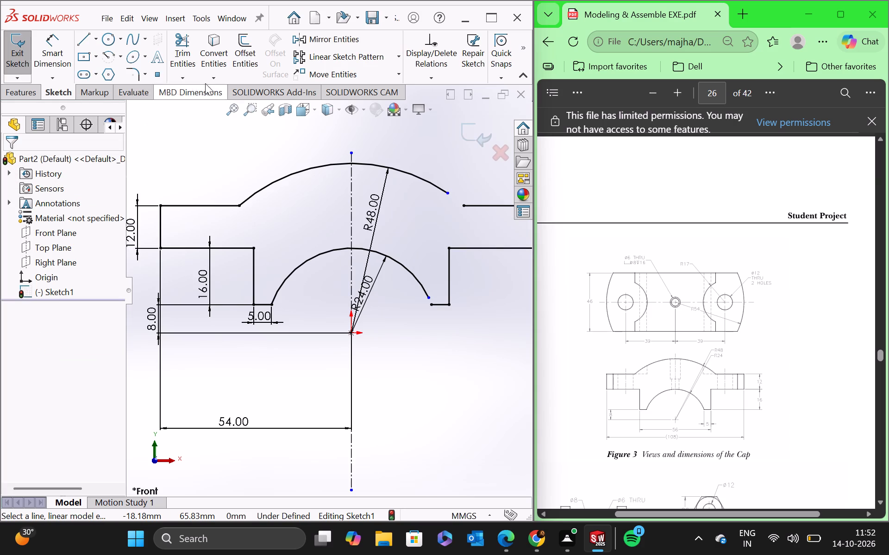
left_click(183, 80)
left_click(199, 113)
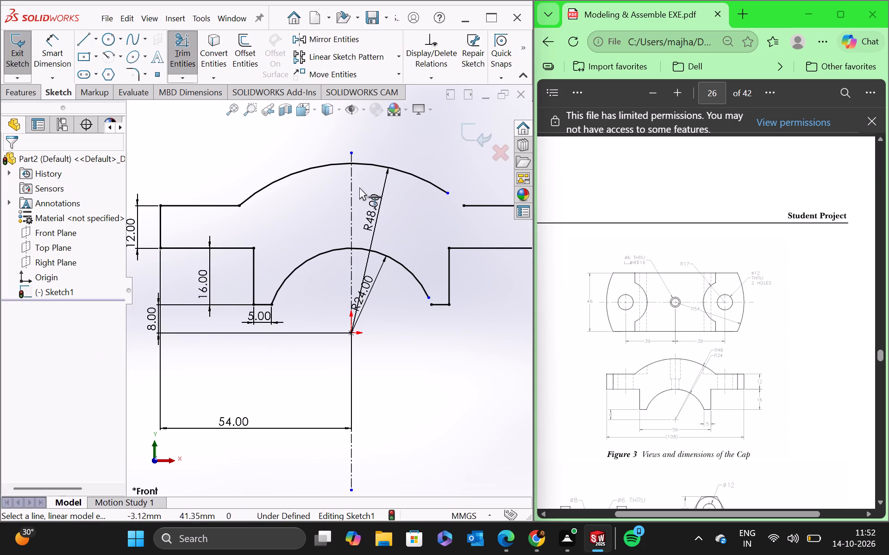
left_click(433, 184)
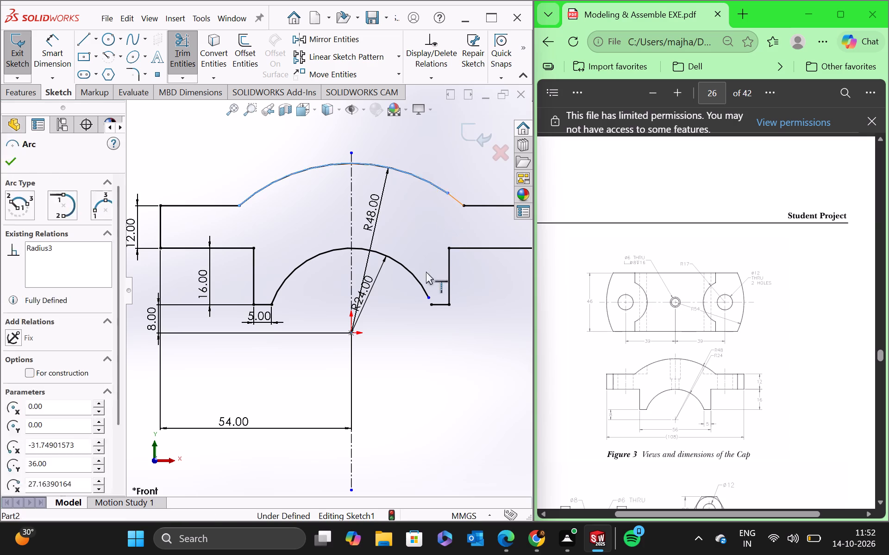
left_click(424, 286)
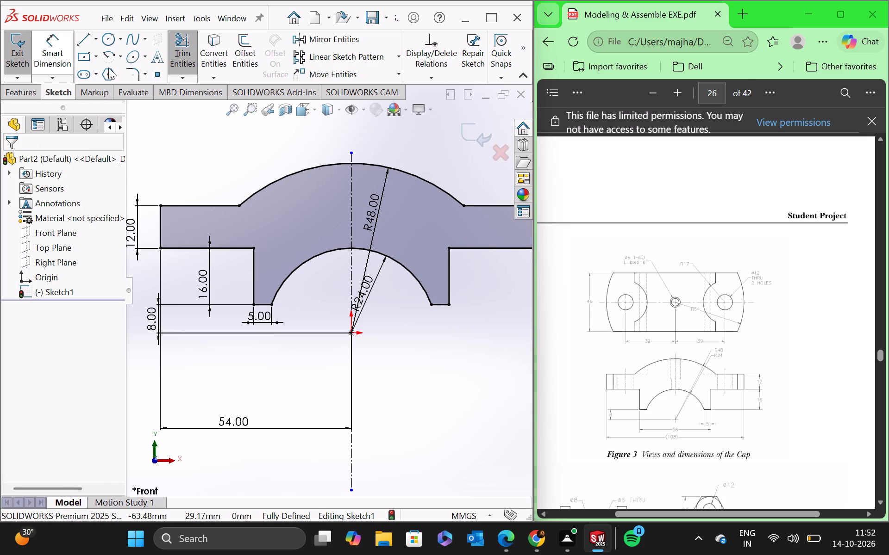
left_click(194, 57)
left_click(187, 58)
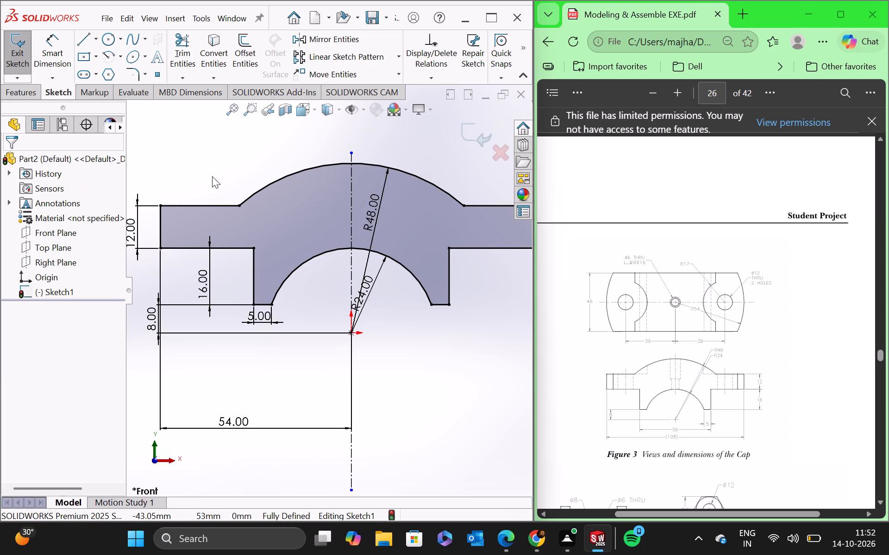
Extrude the closed Cap profile as a boss, Mid Plane, to a depth of 46 mm.
scroll(240, 207, "up", 5)
scroll(376, 313, "down", 4)
left_click(348, 313)
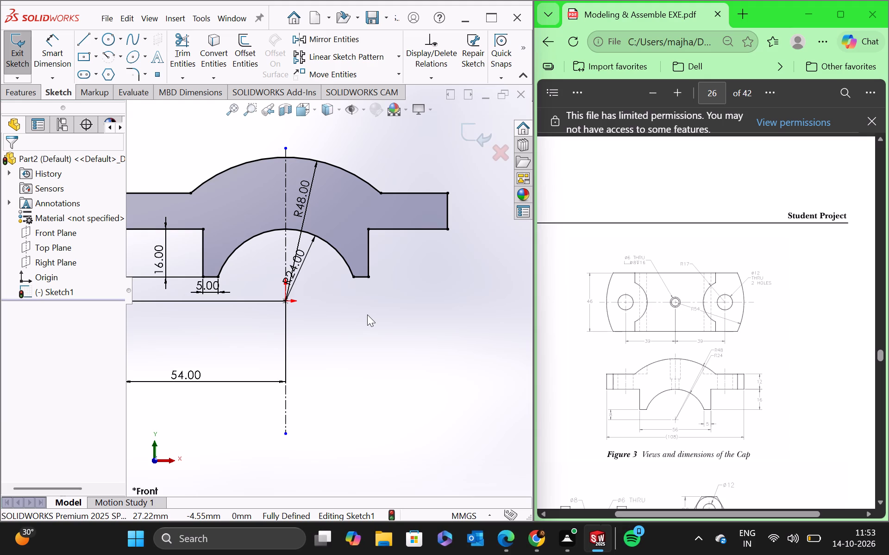
scroll(301, 277, "up", 2)
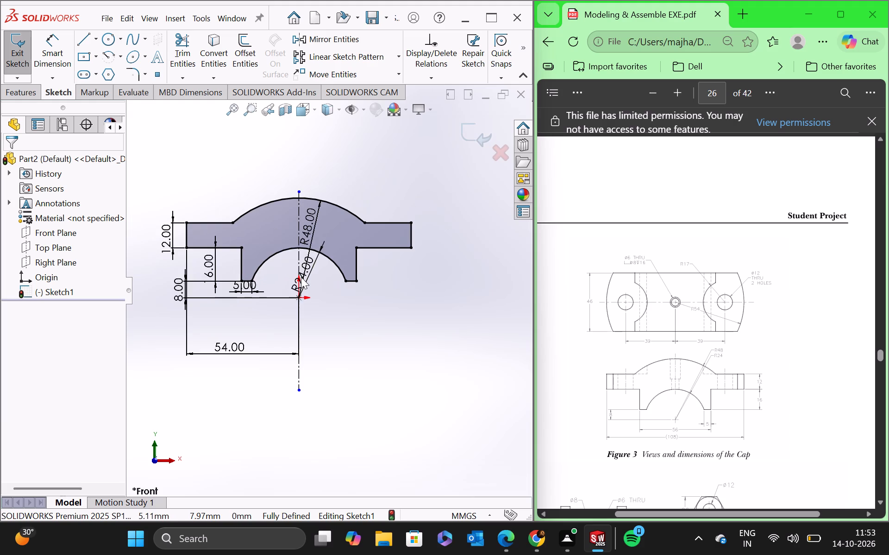
scroll(301, 277, "down", 2)
scroll(257, 291, "up", 1)
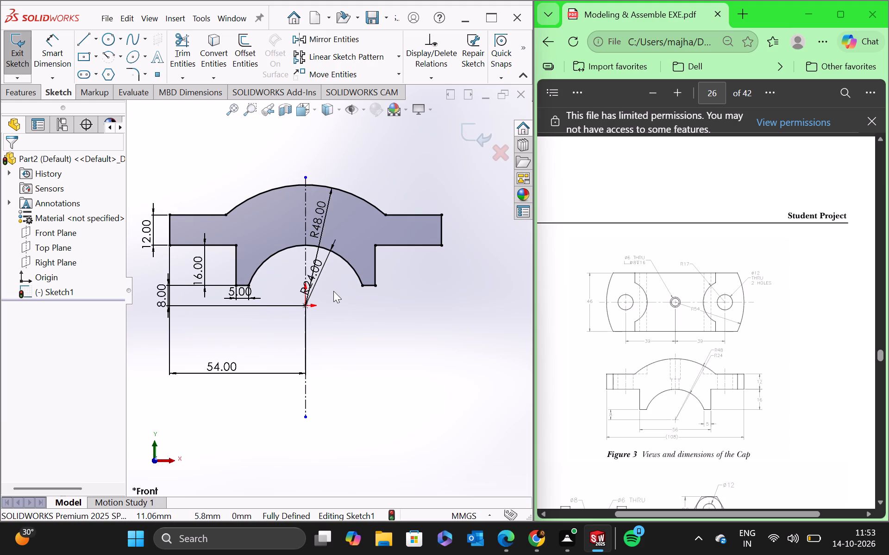
left_click(333, 291)
left_click(6, 92)
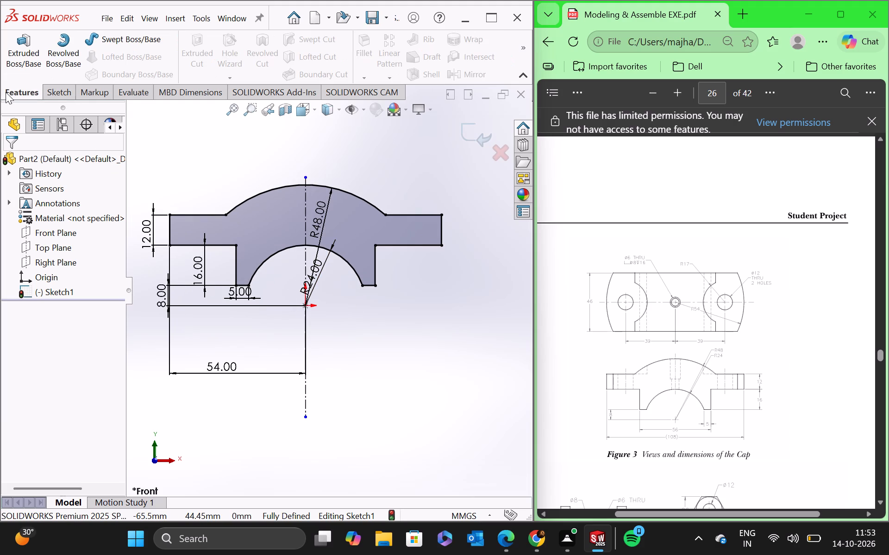
left_click(26, 60)
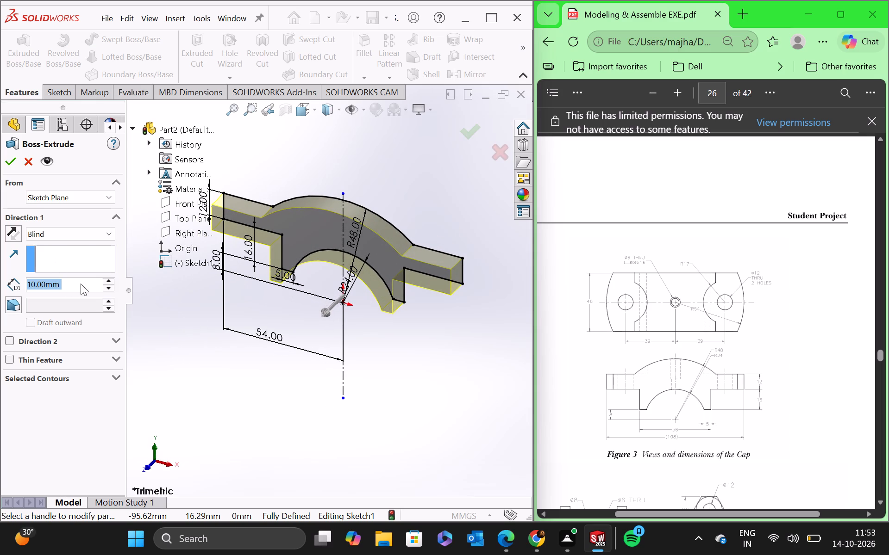
left_click(82, 230)
left_click(63, 292)
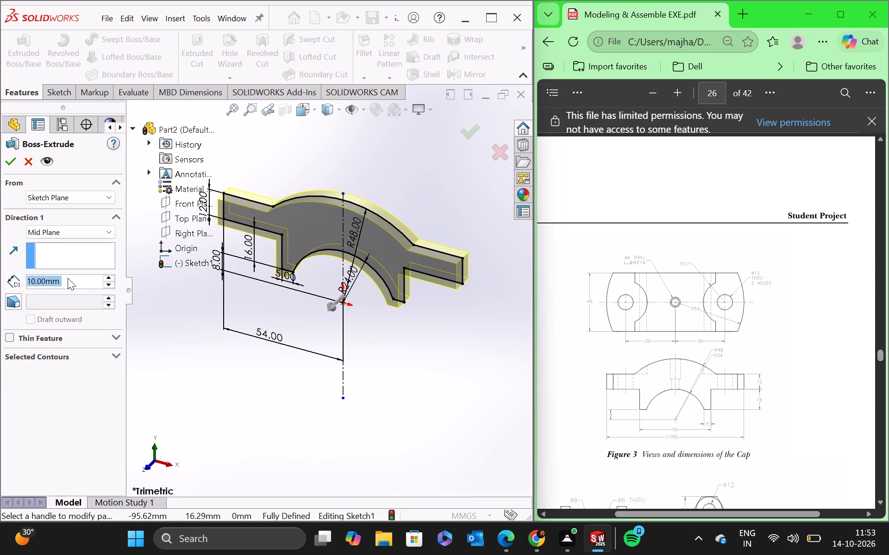
double_click(68, 278)
type("46")
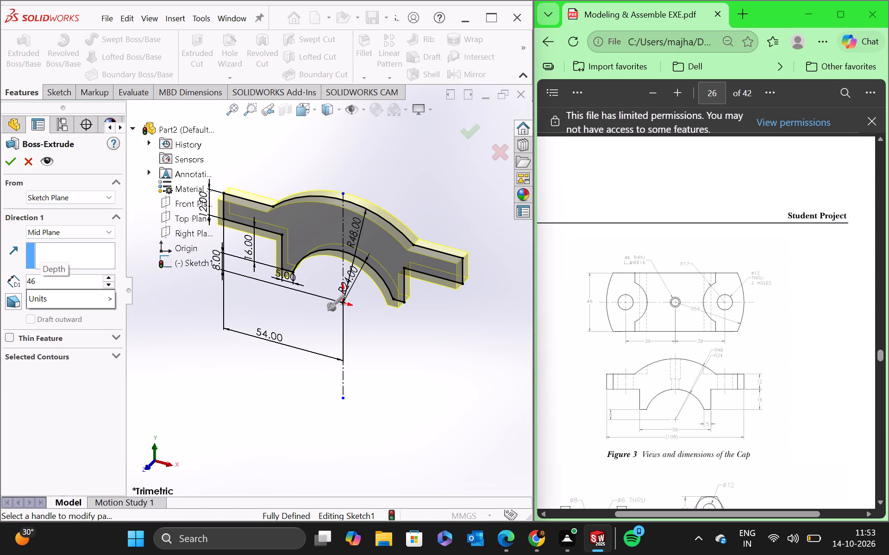
key("Return")
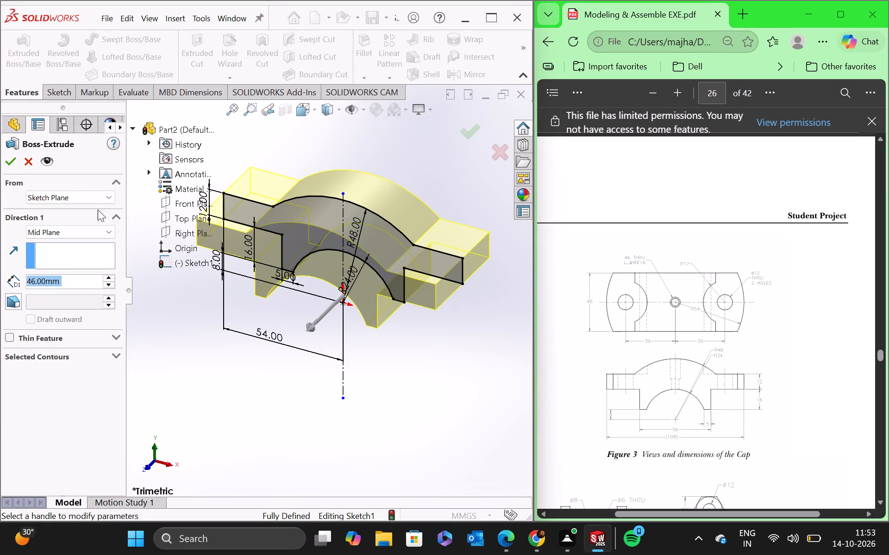
left_click(13, 161)
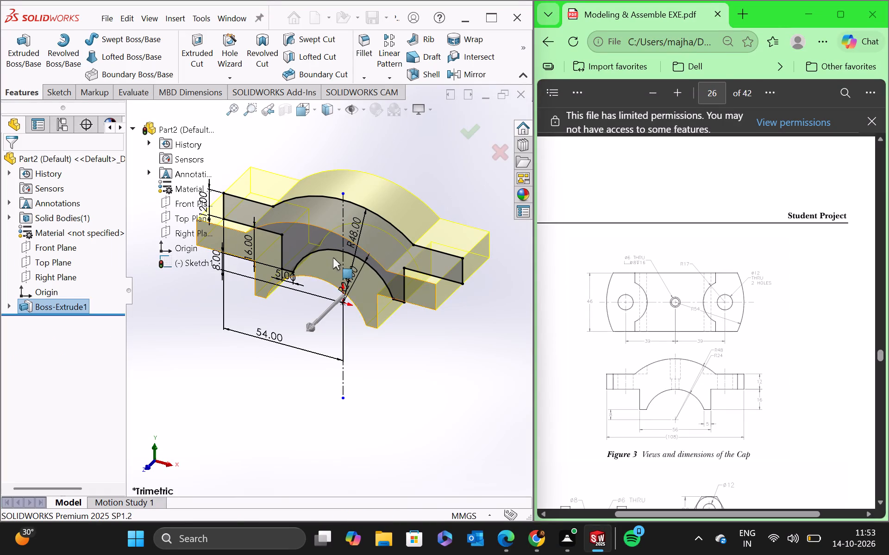
Examine the extruded Cap body from several angles, including the front view and the top faces of the flanges.
middle_click(303, 301)
scroll(303, 301, "up", 1)
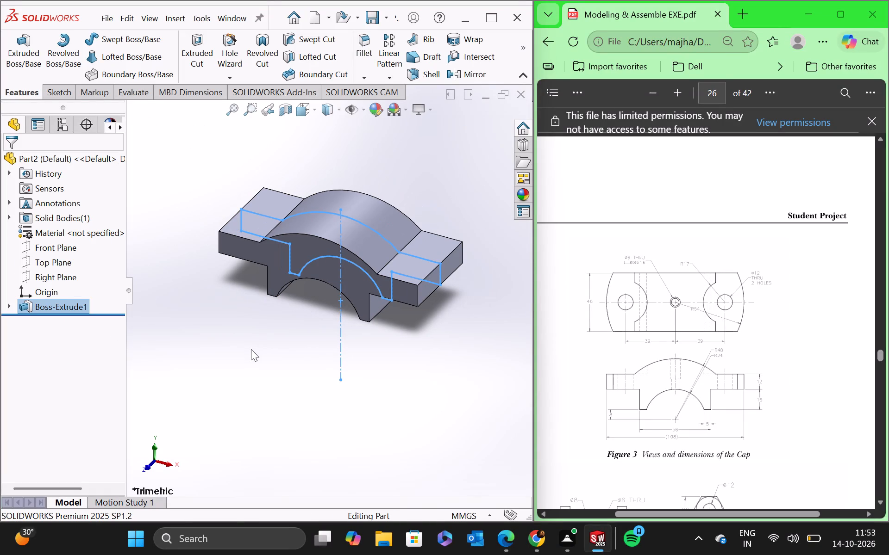
middle_click_drag(391, 332, 372, 352)
scroll(372, 352, "down", 1)
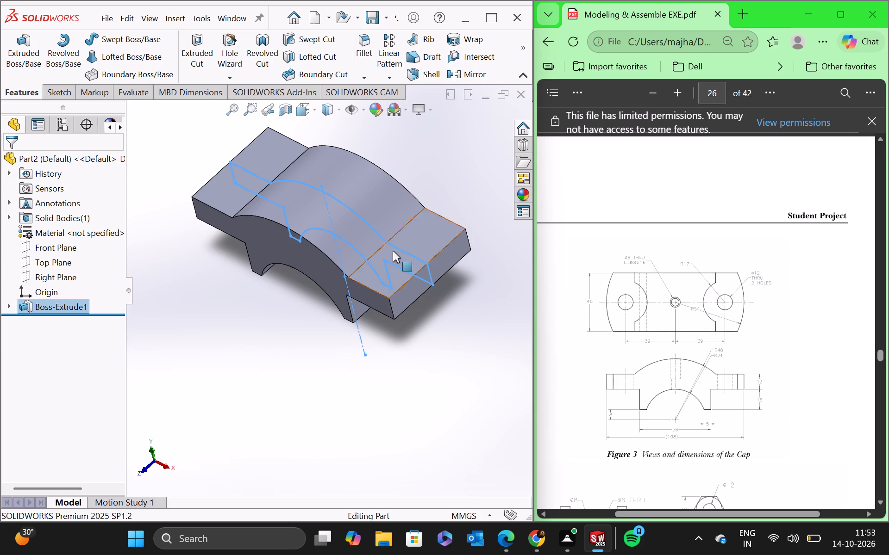
scroll(392, 249, "up", 2)
left_click(438, 190)
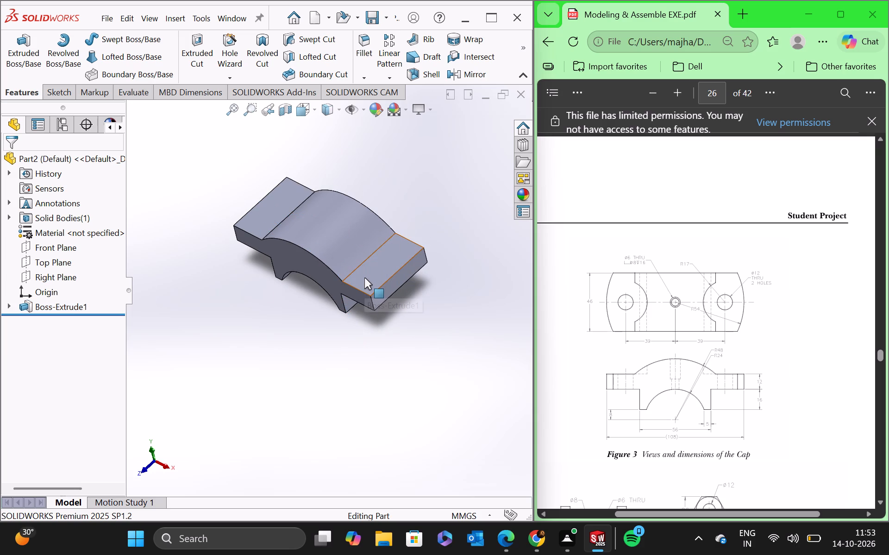
scroll(364, 277, "down", 1)
middle_click_drag(435, 203, 457, 246)
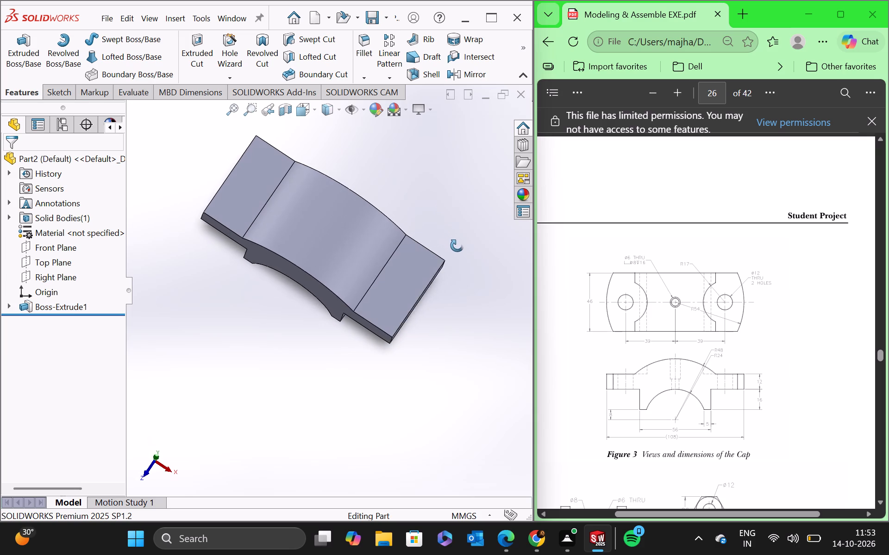
middle_click_drag(457, 246, 460, 247)
scroll(421, 248, "up", 3)
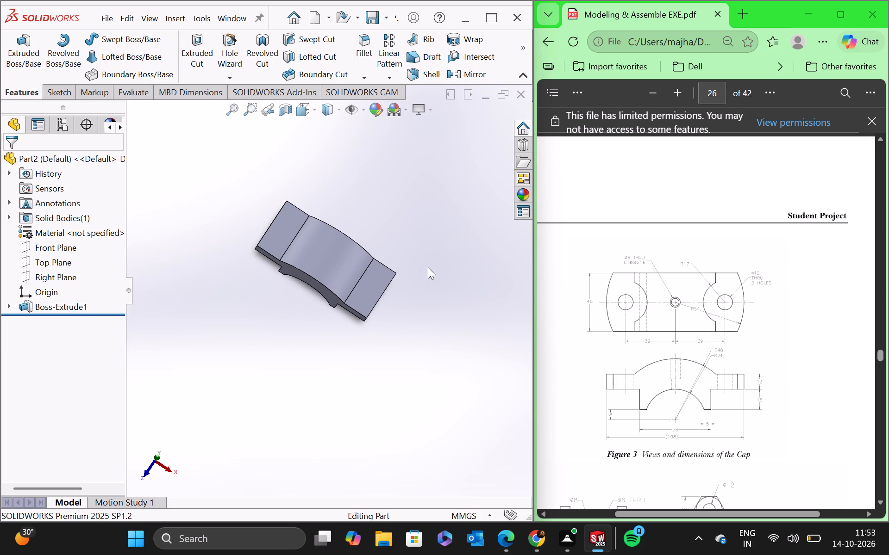
middle_click_drag(428, 267, 419, 236)
middle_click_drag(294, 312, 350, 317)
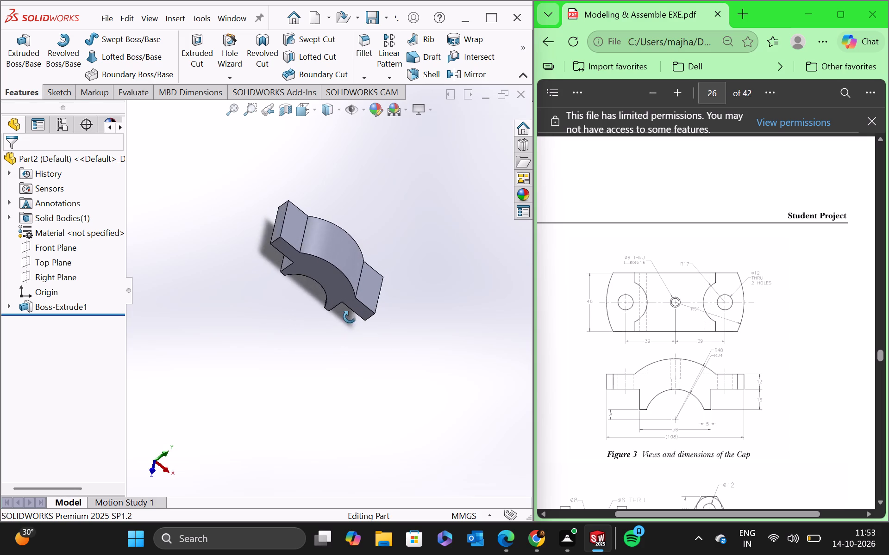
middle_click_drag(350, 317, 312, 259)
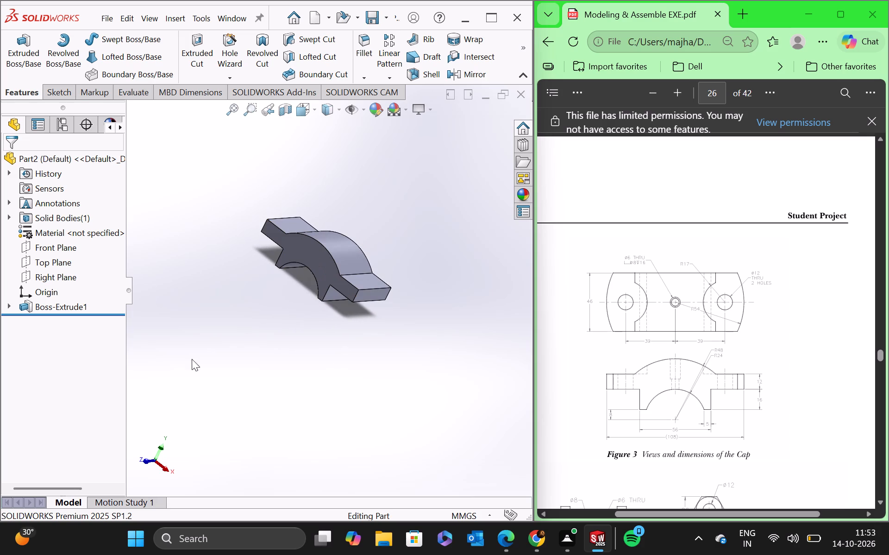
left_click(144, 460)
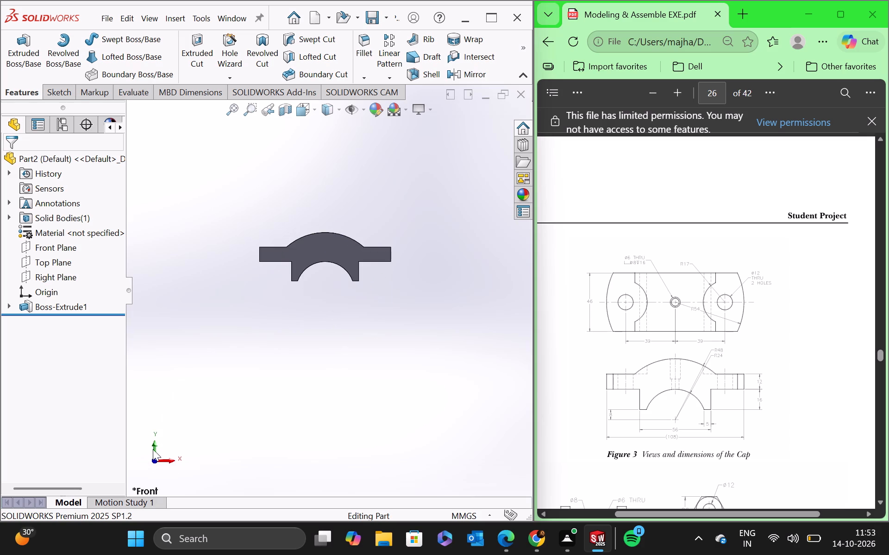
left_click(153, 449)
middle_click_drag(313, 396, 326, 332)
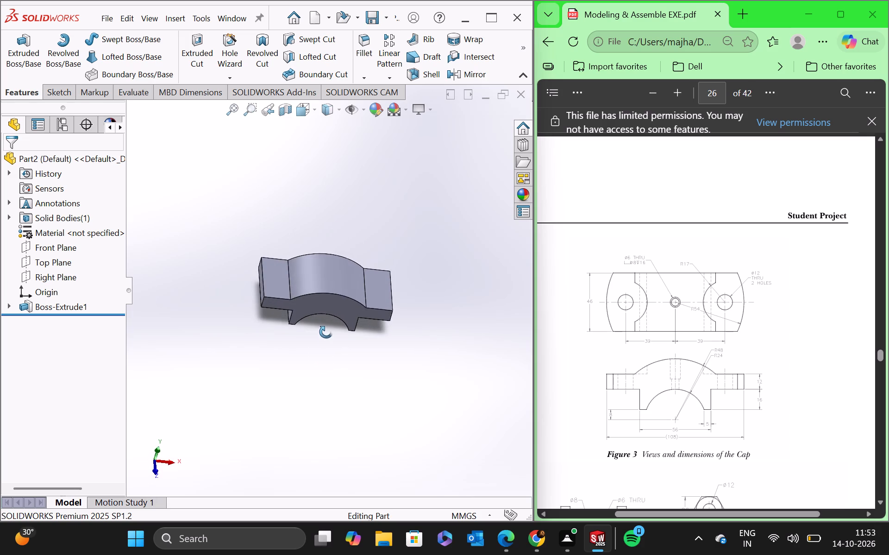
middle_click_drag(326, 332, 317, 325)
scroll(400, 285, "down", 1)
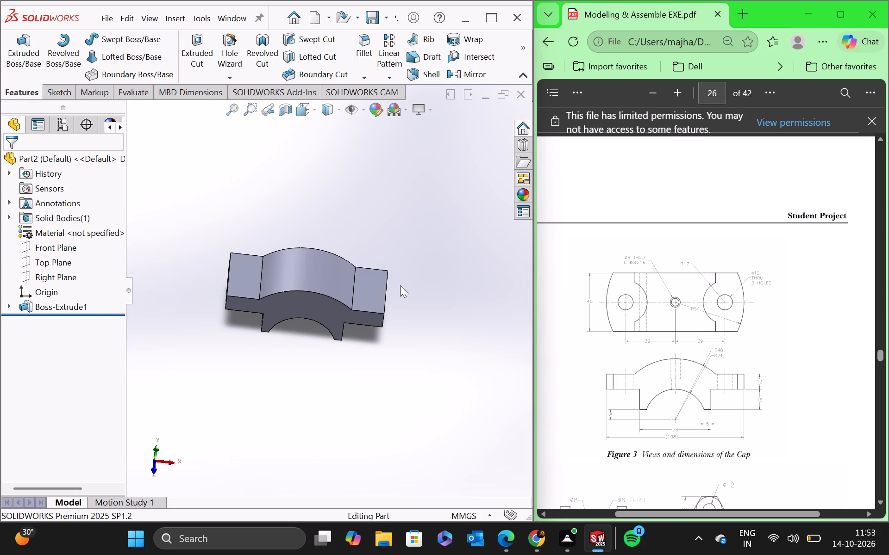
scroll(400, 285, "down", 1)
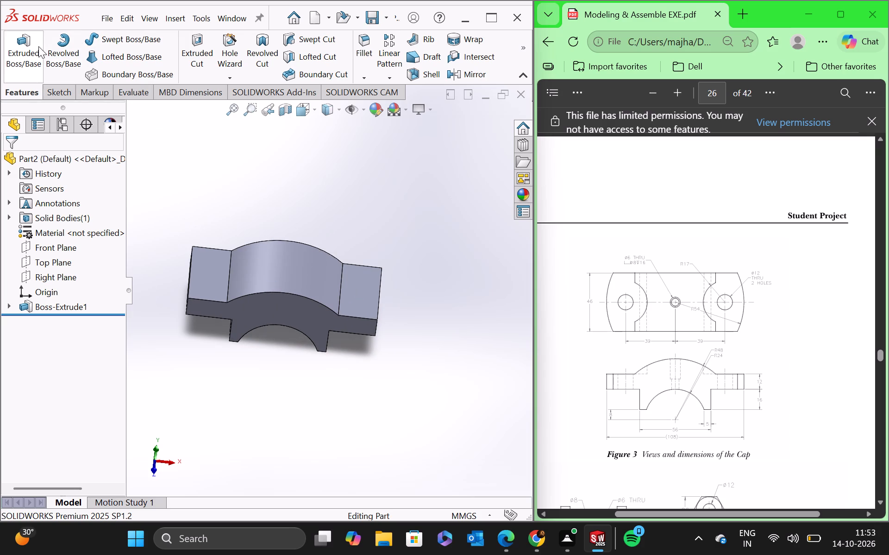
Start a Hole Wizard hole and place one hole centre on each flange's top face, about 43.5 mm and 44.8 mm either side of the origin.
left_click(229, 72)
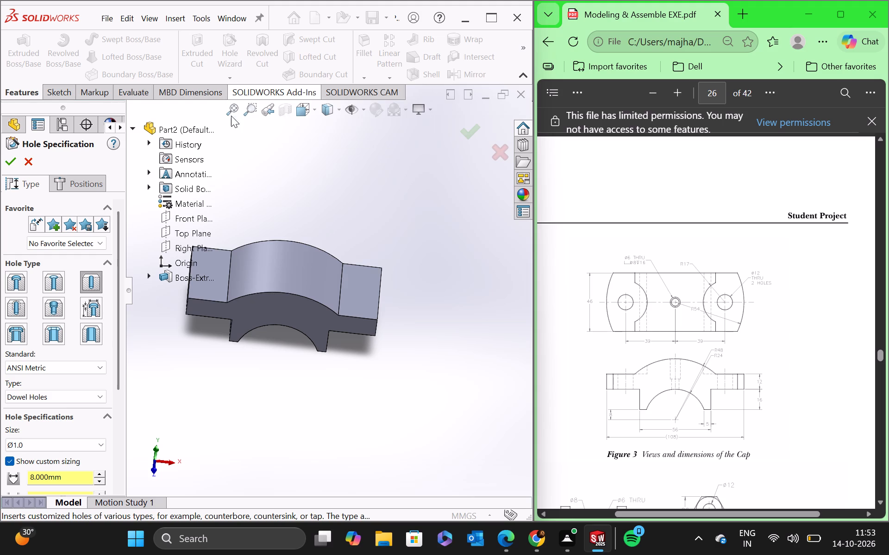
left_click(218, 266)
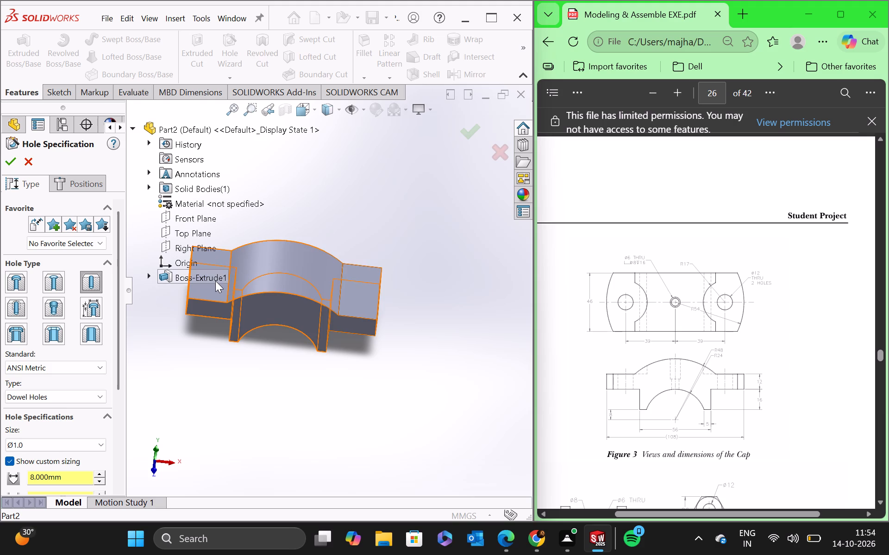
left_click(69, 183)
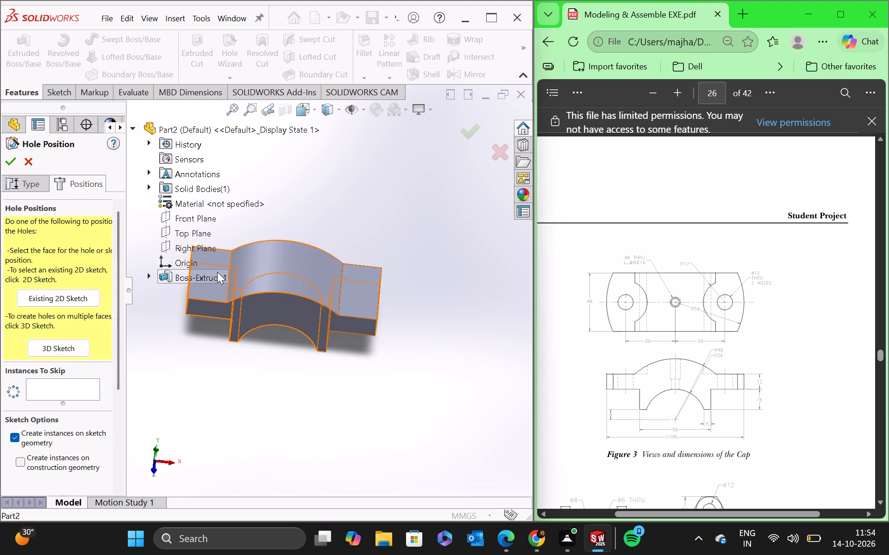
left_click(133, 131)
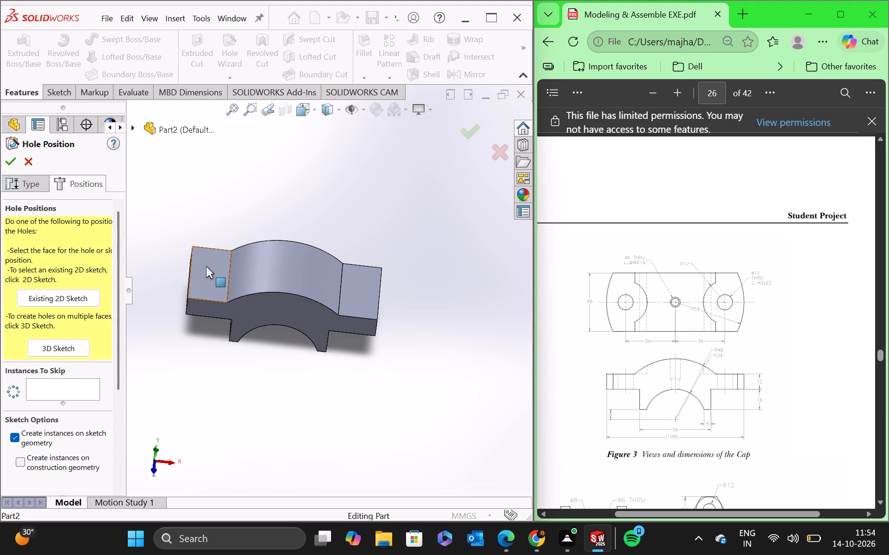
left_click(206, 269)
scroll(232, 326, "up", 2)
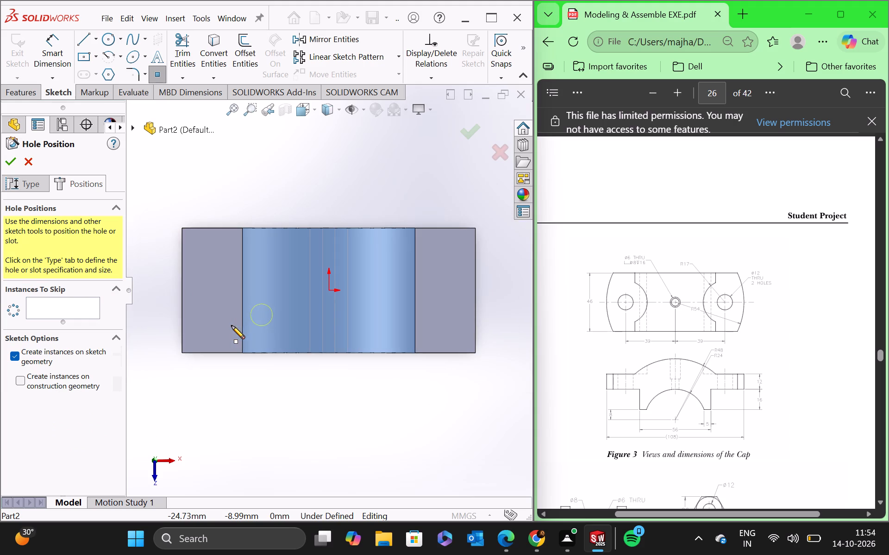
left_click(211, 290)
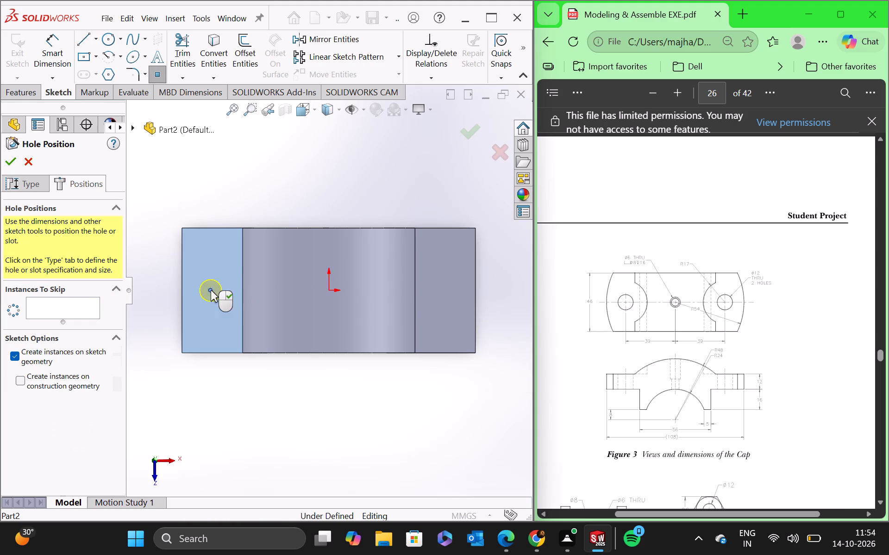
left_click(451, 291)
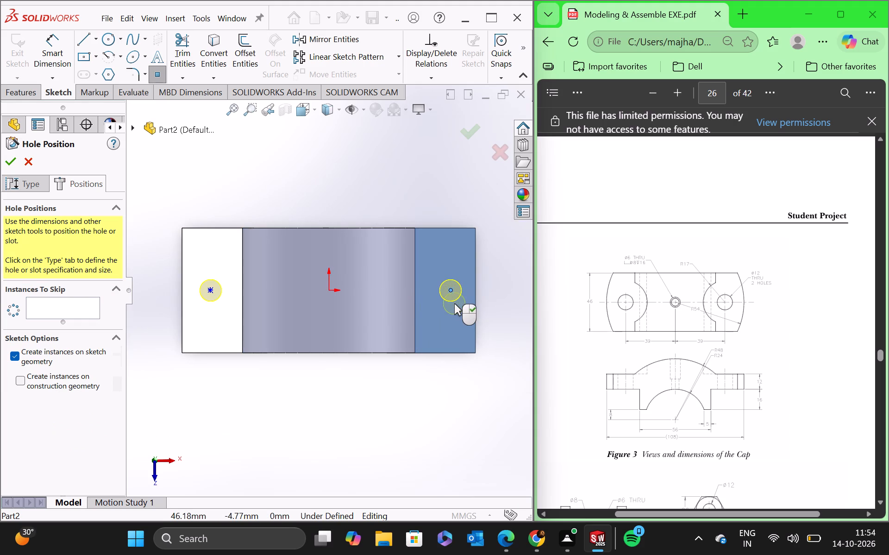
key("Escape")
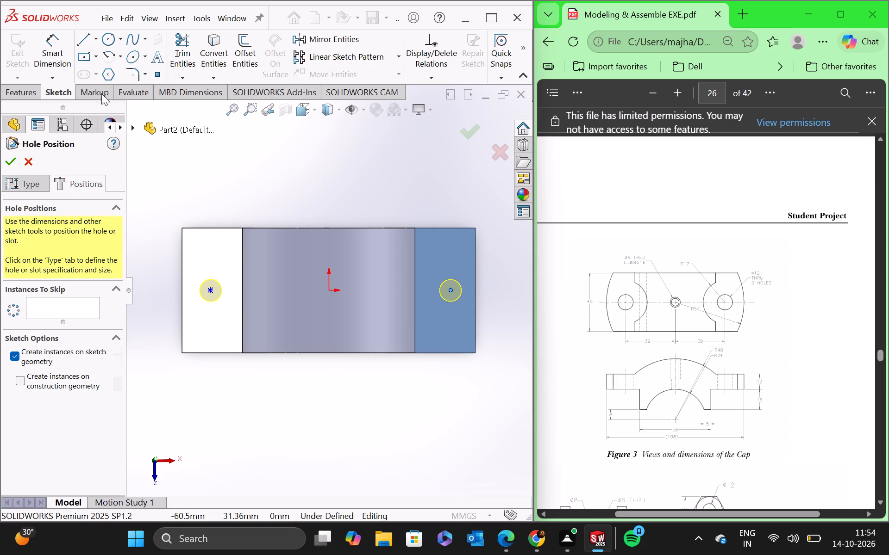
Dimension each of the two hole centres at 39 mm from the origin.
left_click(61, 60)
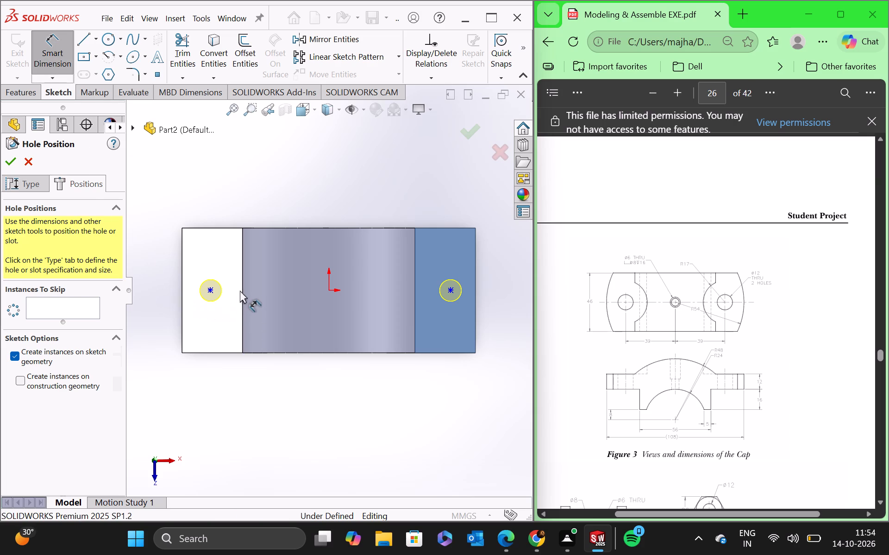
left_click(209, 292)
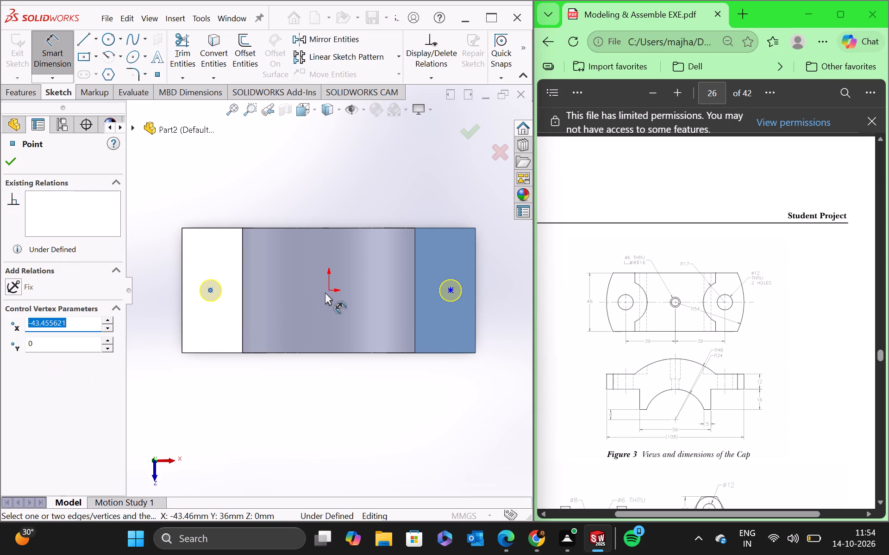
left_click(327, 291)
left_click(272, 384)
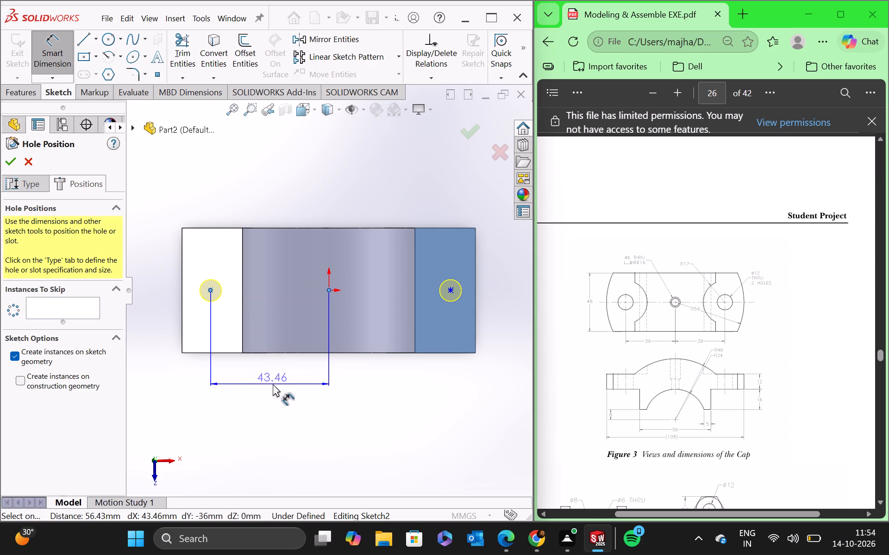
type("39")
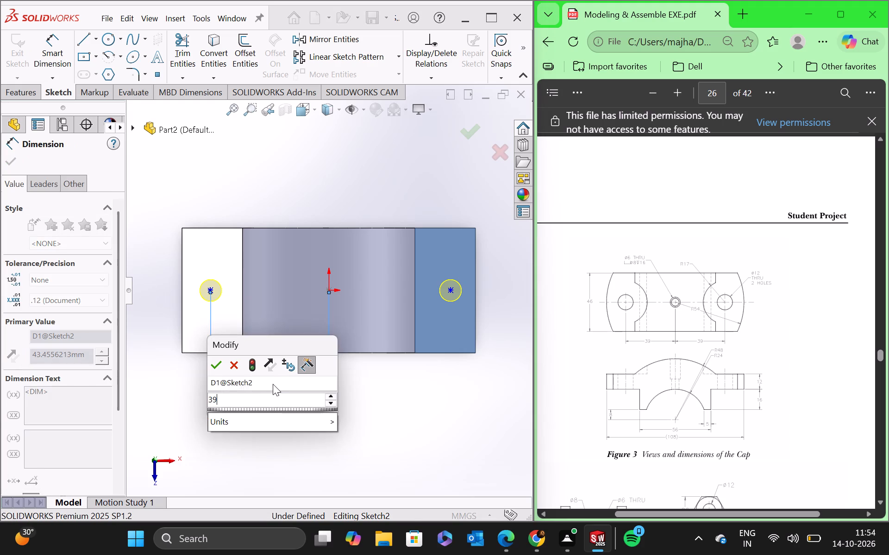
key("Return")
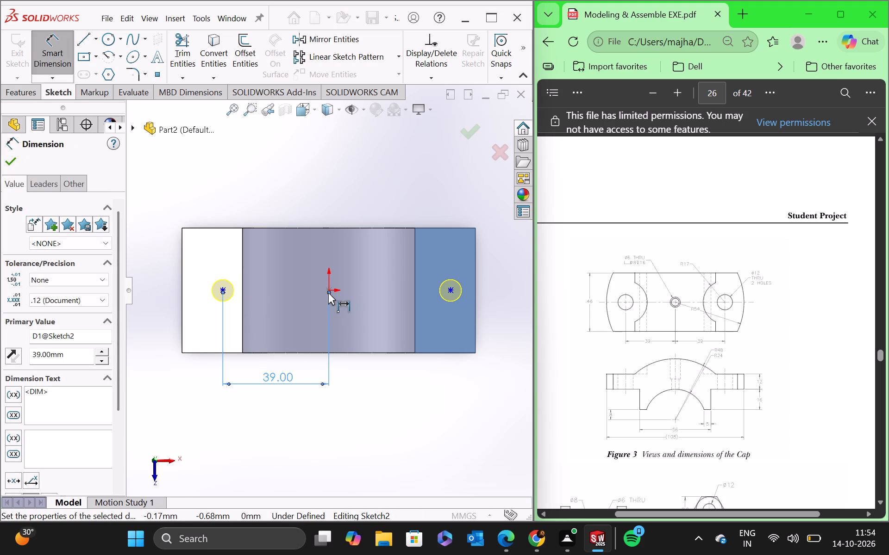
left_click(329, 290)
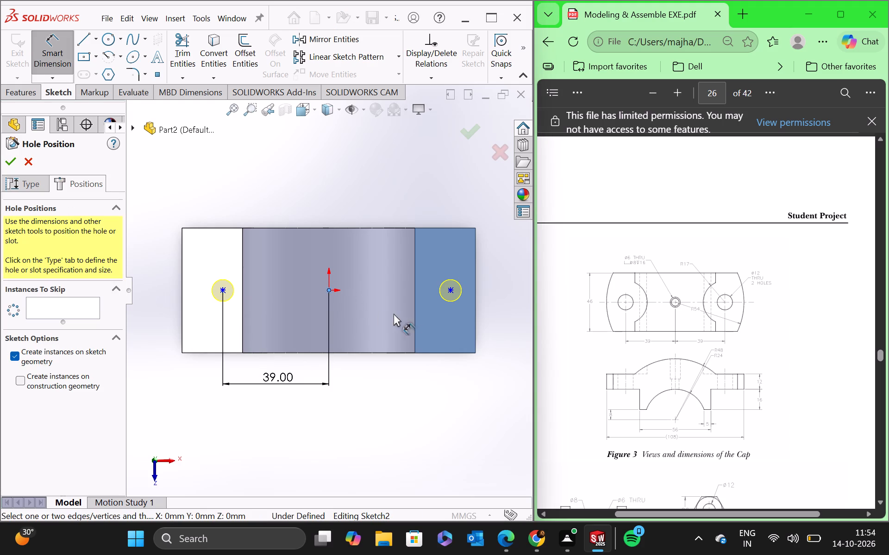
left_click(450, 289)
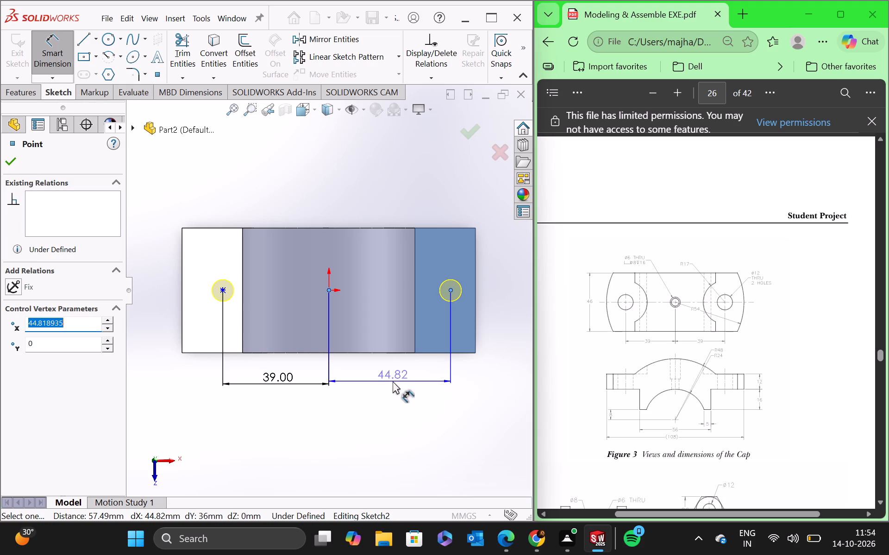
left_click(395, 382)
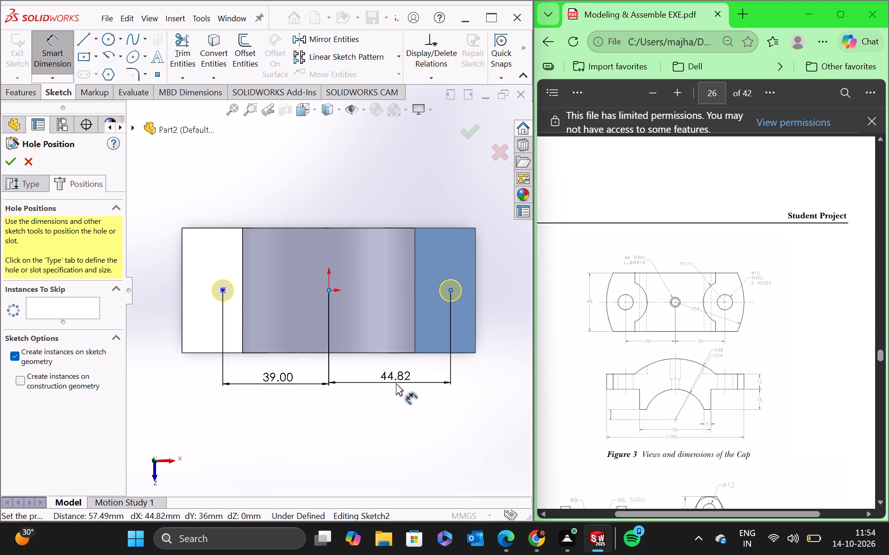
type("39")
key("Return")
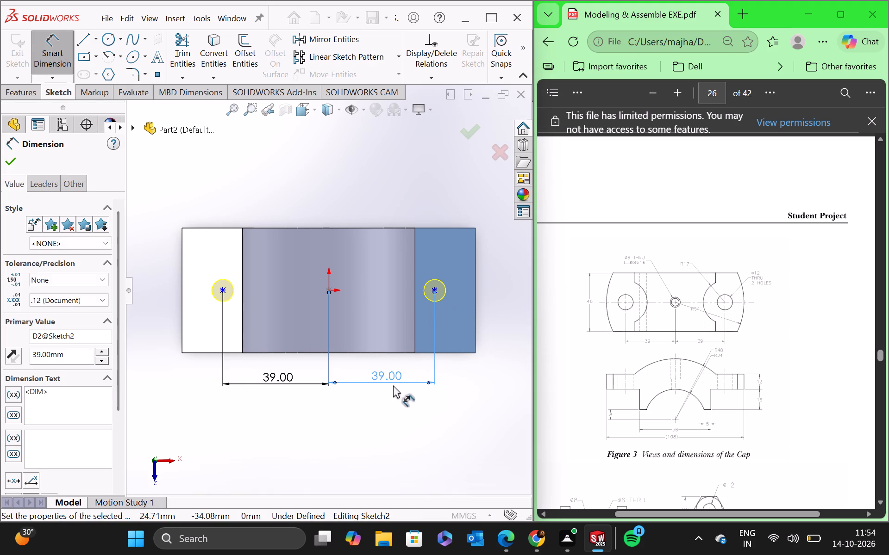
scroll(334, 314, "down", 3)
scroll(185, 274, "up", 2)
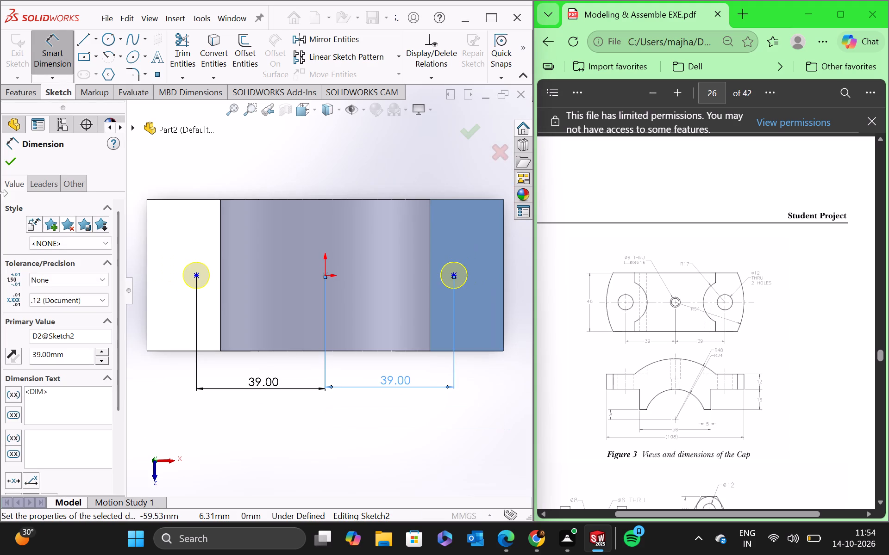
left_click(13, 157)
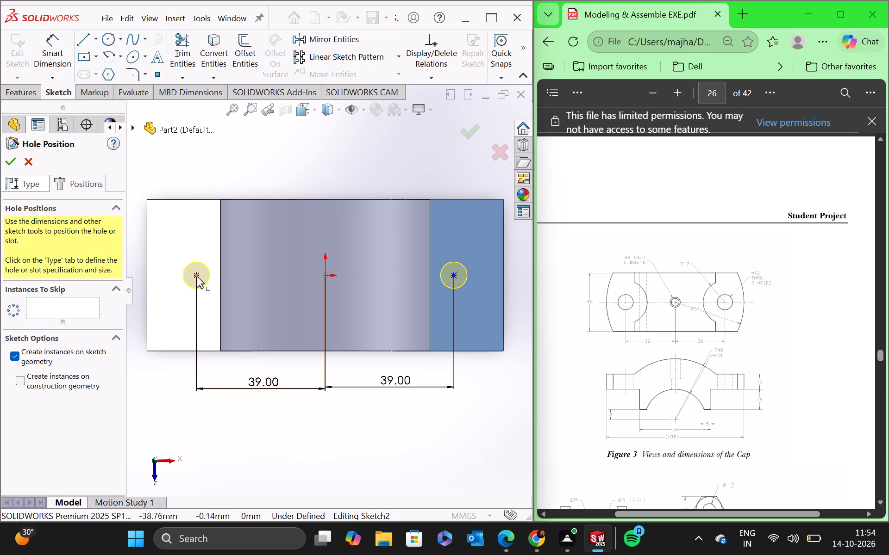
Add a Horizontal relation between both hole centres and the origin.
left_click(194, 275, "ctrl")
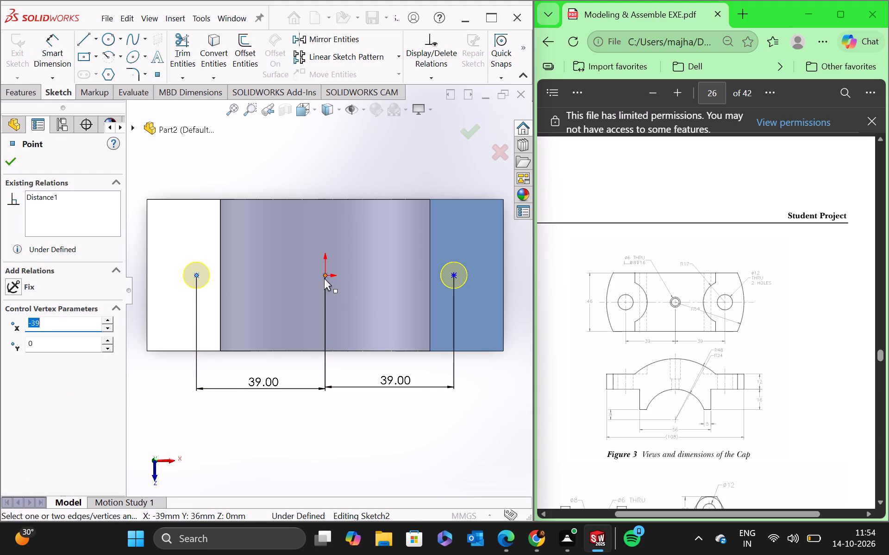
left_click(324, 278, "ctrl")
left_click(453, 276, "ctrl")
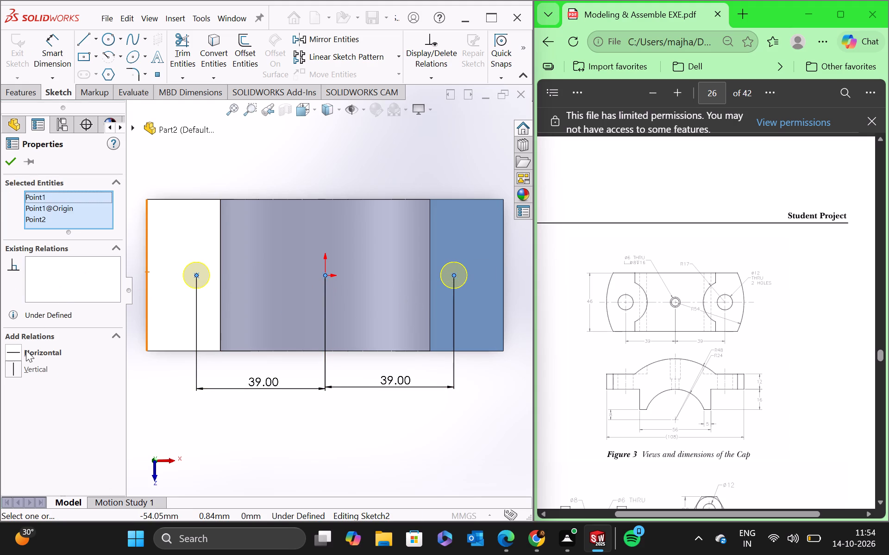
left_click(26, 350)
left_click(13, 347)
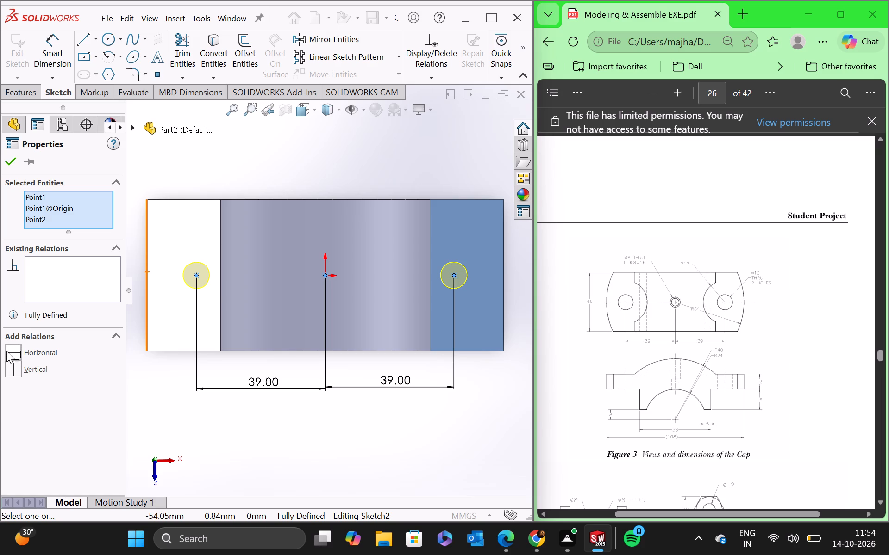
left_click(8, 162)
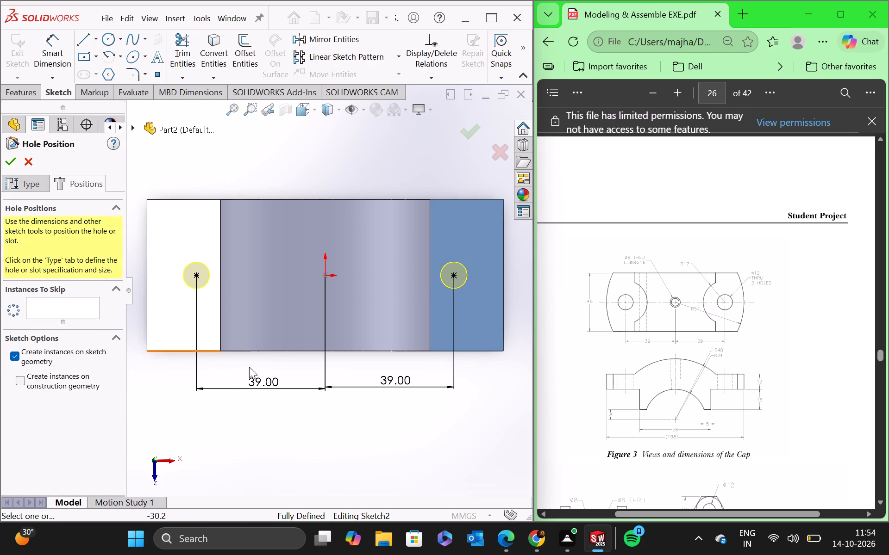
scroll(293, 369, "up", 2)
scroll(338, 391, "down", 1)
left_click(315, 391)
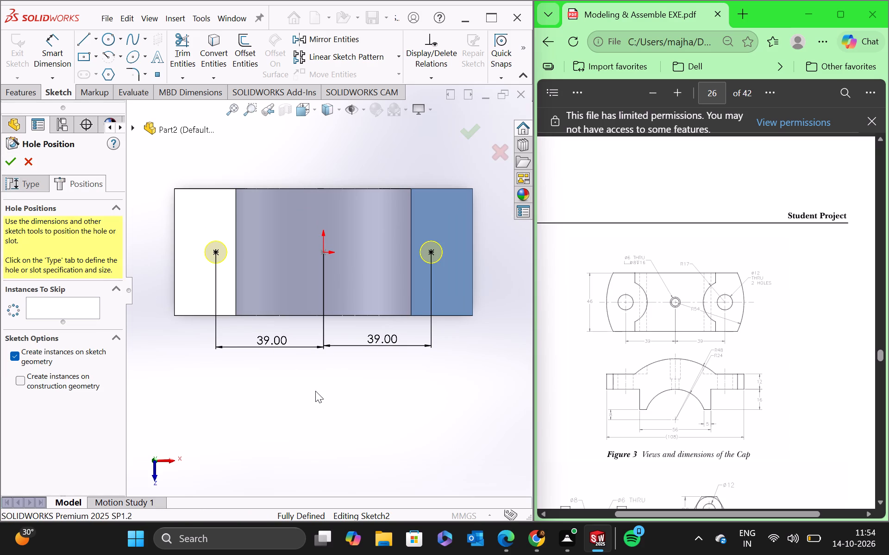
Set the two flange holes to Through All with a 12 mm custom diameter and create them.
left_click(26, 182)
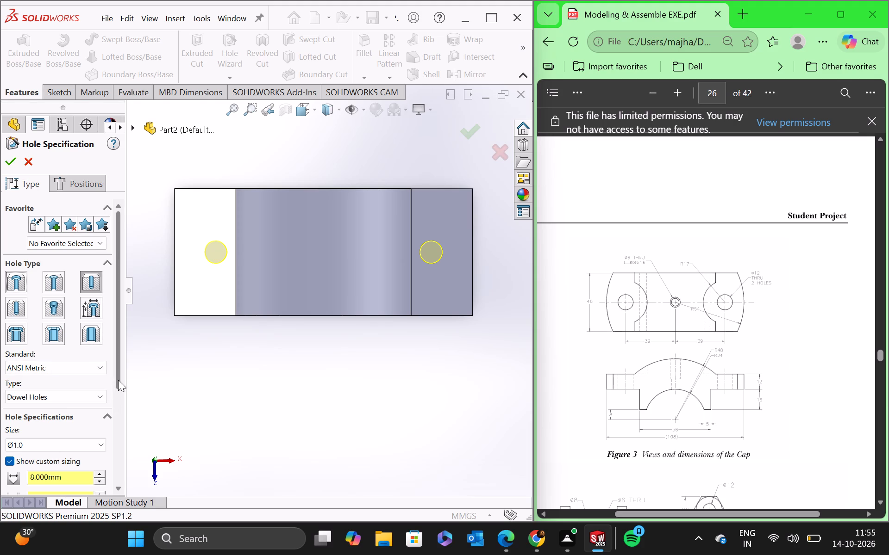
left_click_drag(119, 378, 112, 455)
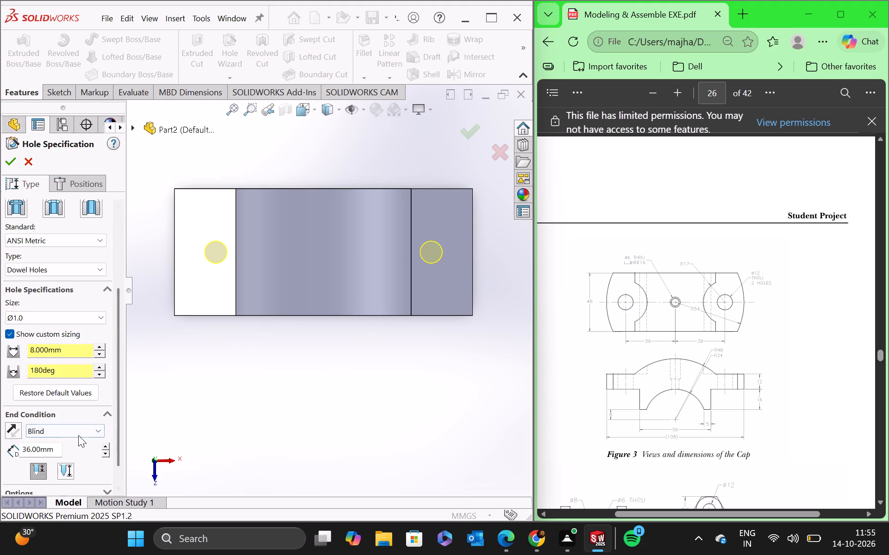
left_click(98, 431)
left_click(69, 451)
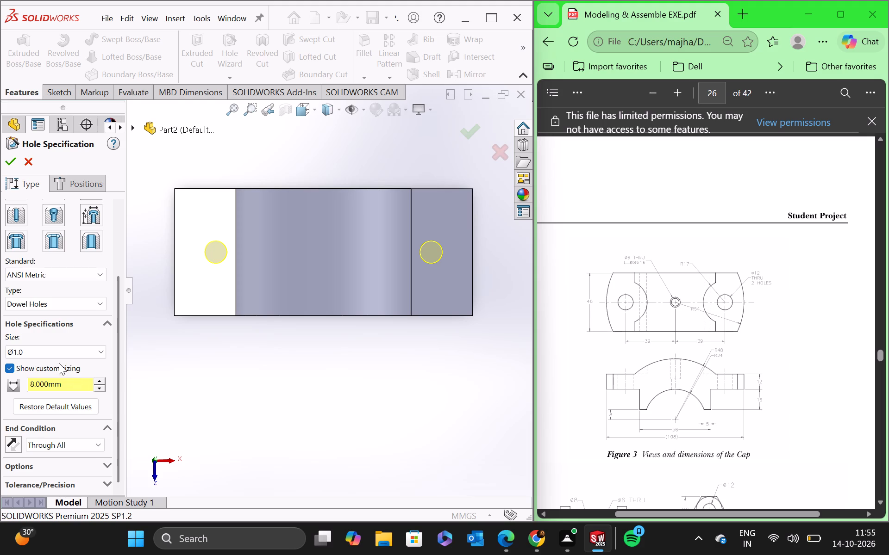
double_click(66, 386)
type("12")
key("Return")
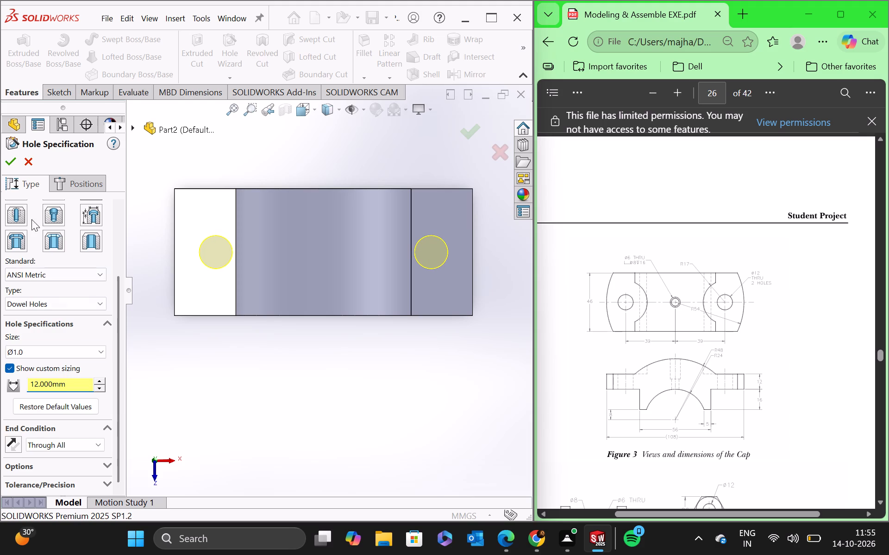
left_click(12, 160)
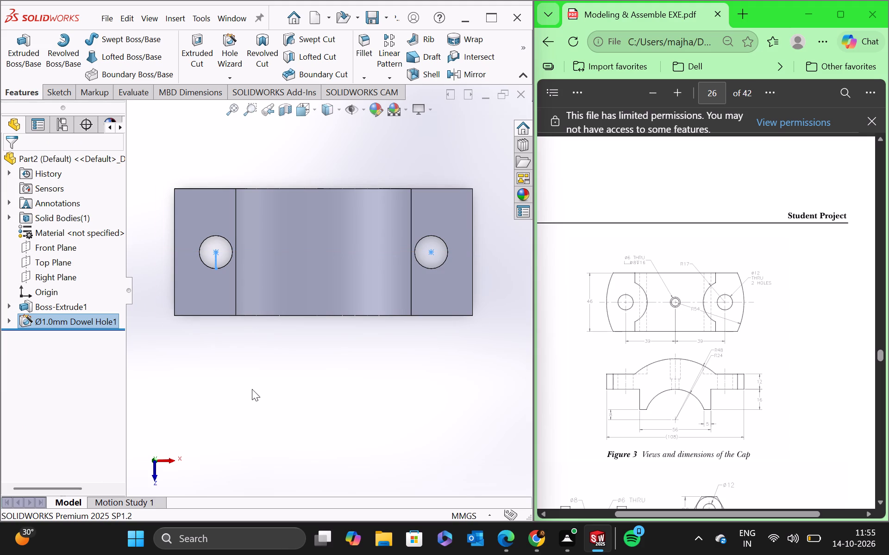
Start a Hole Wizard hole on the flange's top face and place hole centres at both existing 12 mm flange holes.
scroll(272, 375, "down", 1)
middle_click_drag(272, 374, 269, 335)
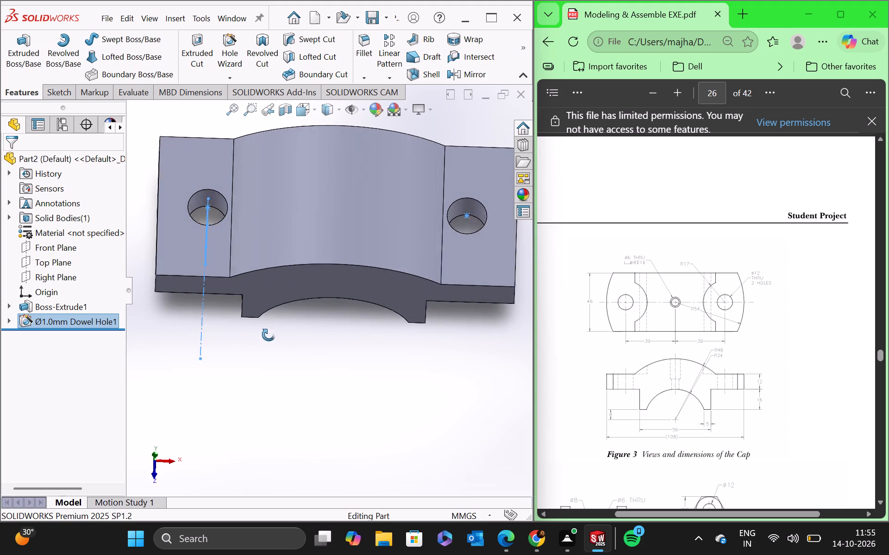
middle_click_drag(269, 335, 265, 331)
left_click(290, 385)
middle_click_drag(291, 385, 305, 396)
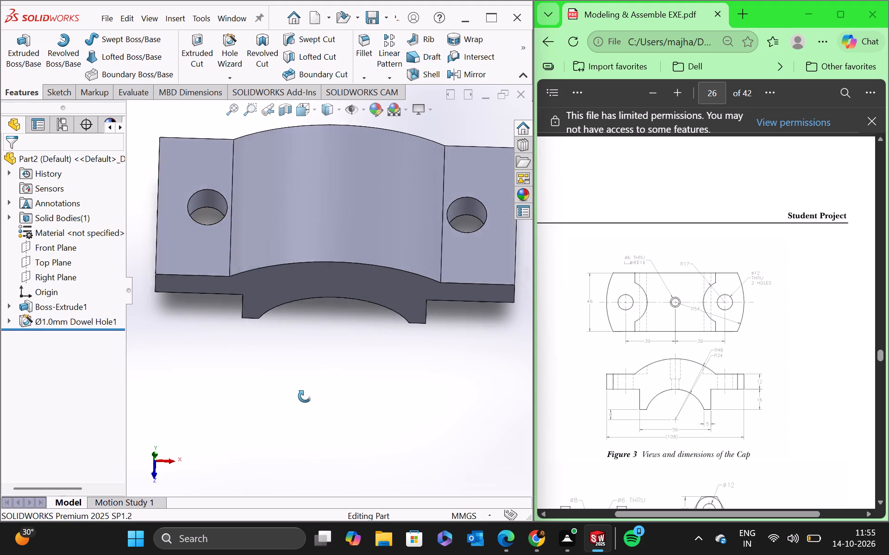
middle_click_drag(305, 396, 300, 421)
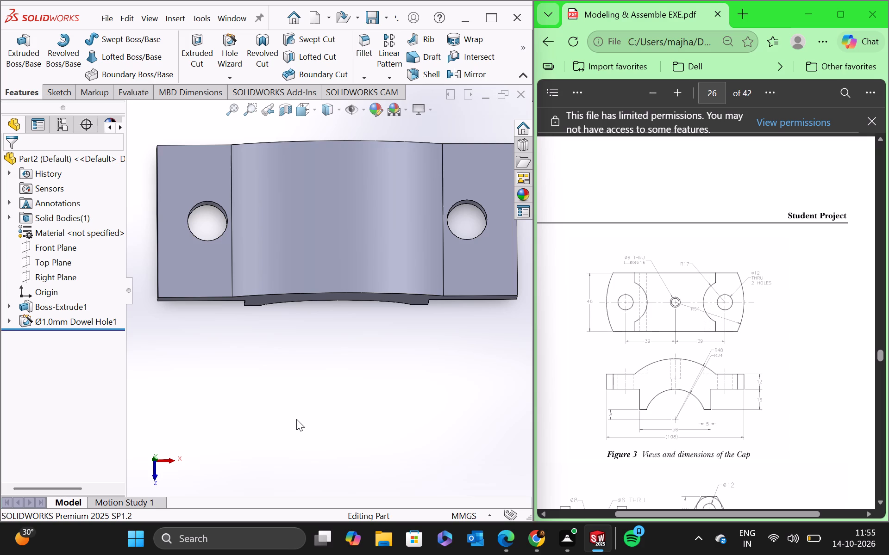
left_click(228, 52)
left_click(209, 187)
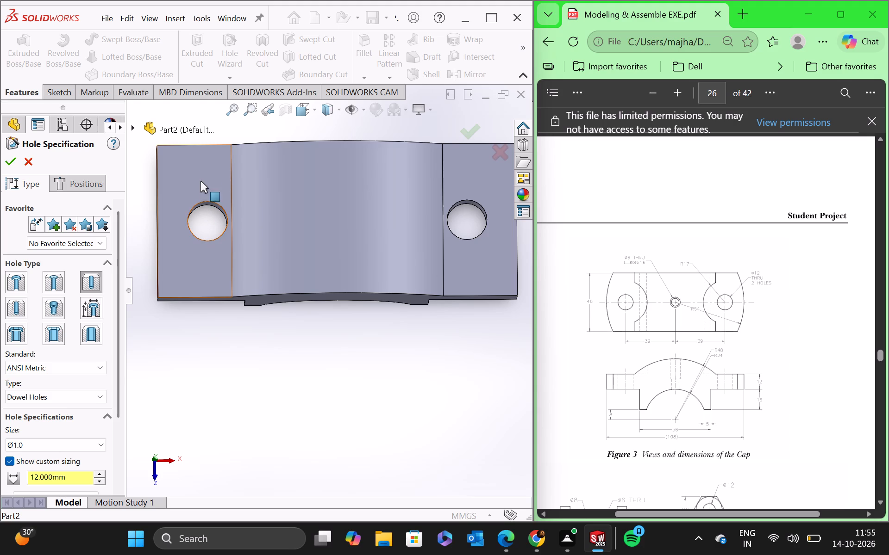
left_click(79, 185)
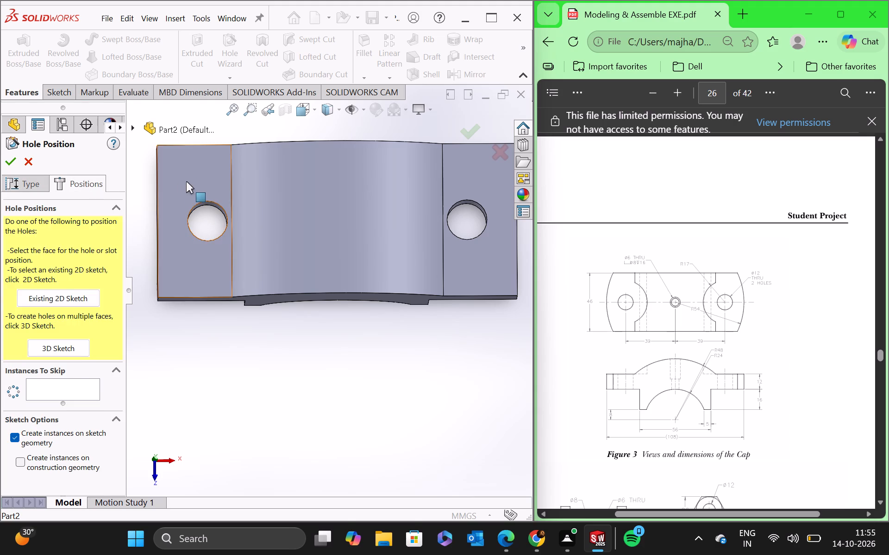
left_click(192, 180)
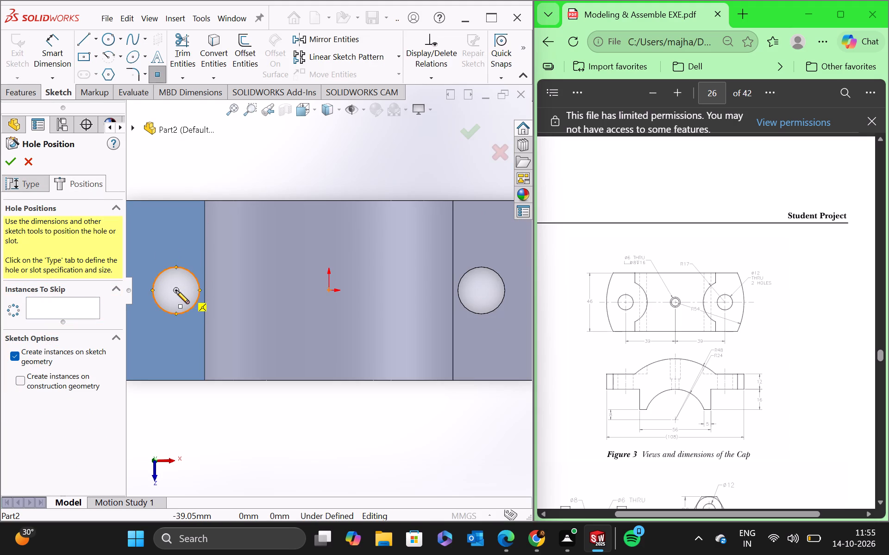
left_click(176, 290)
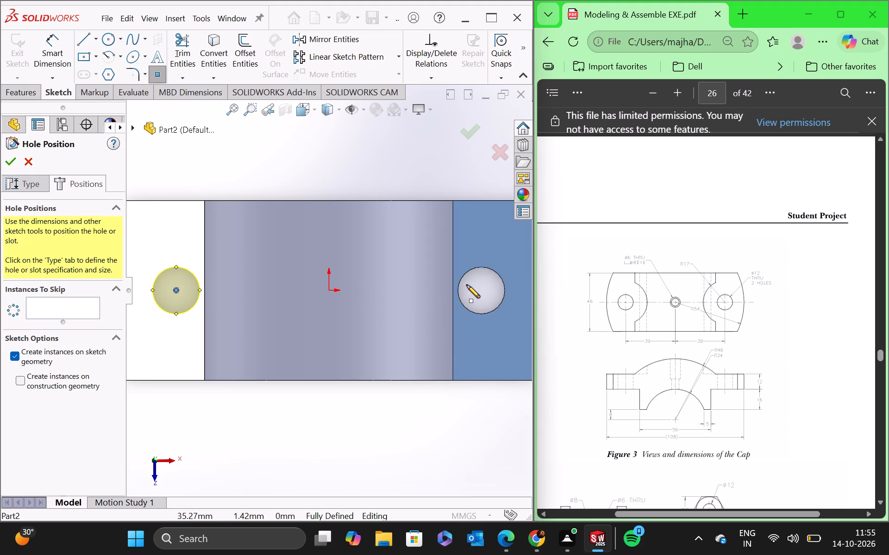
left_click(480, 290)
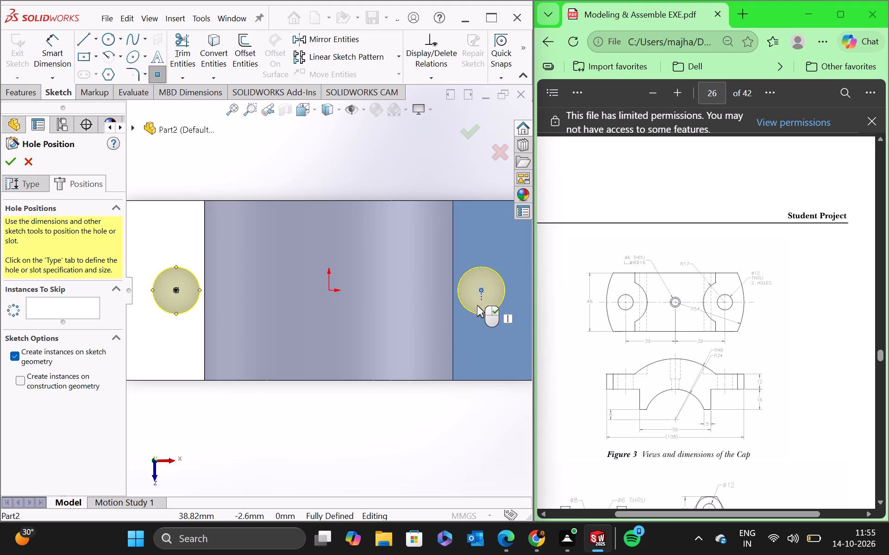
Set the two new holes to a Blind end condition with a 34 mm custom diameter.
left_click(24, 187)
left_click_drag(118, 342, 118, 351)
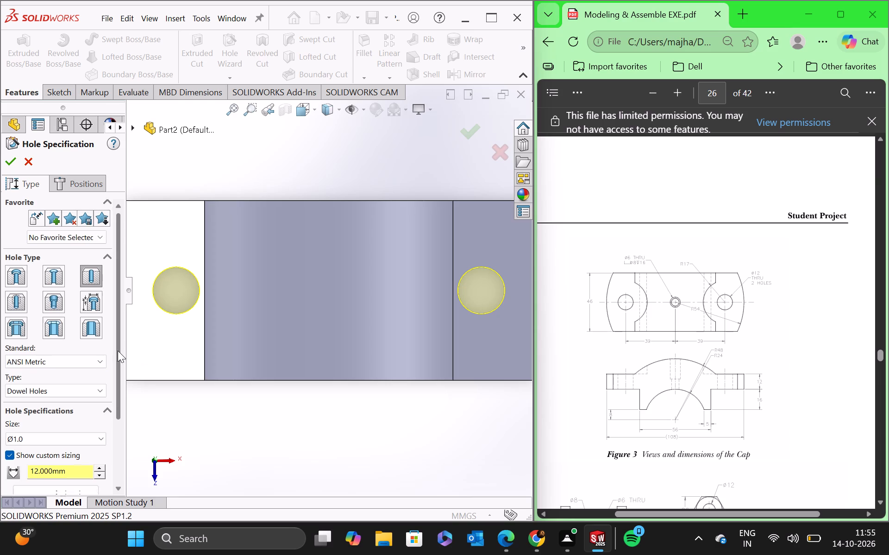
left_click_drag(118, 351, 112, 457)
left_click(88, 444)
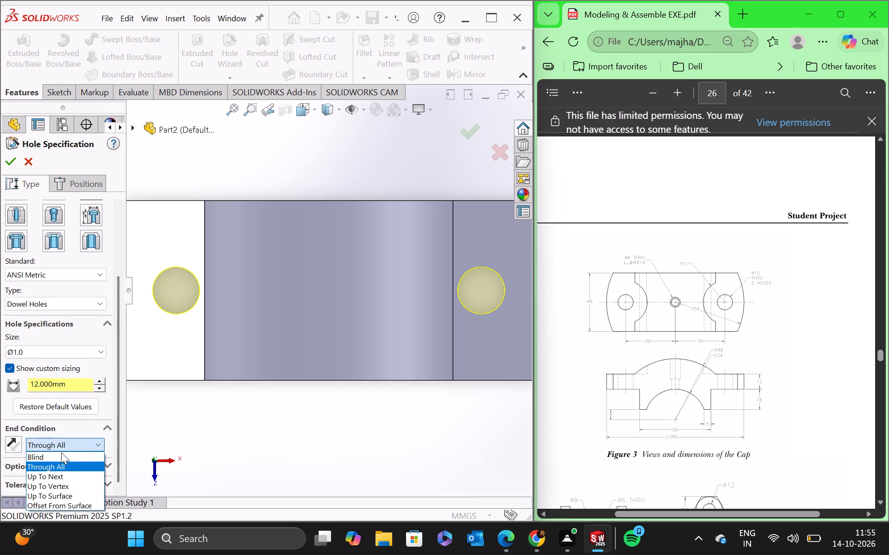
left_click(61, 456)
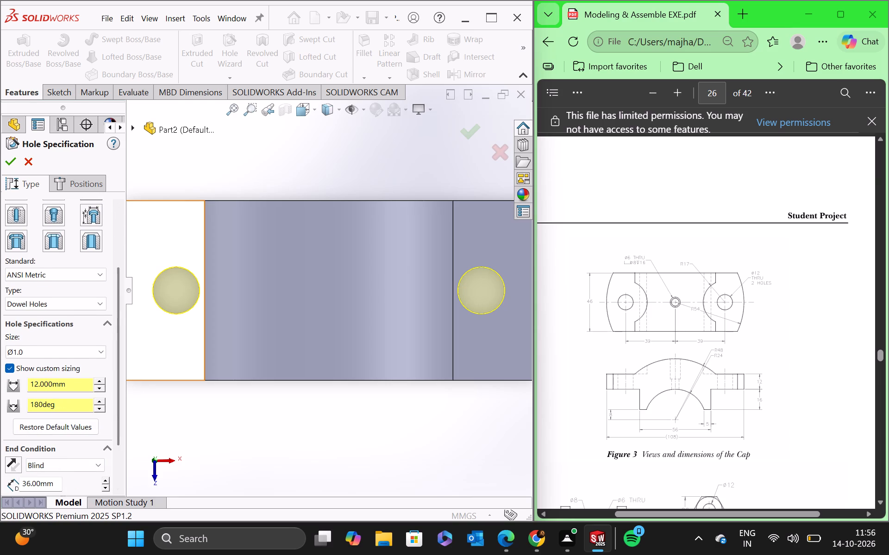
double_click(71, 387)
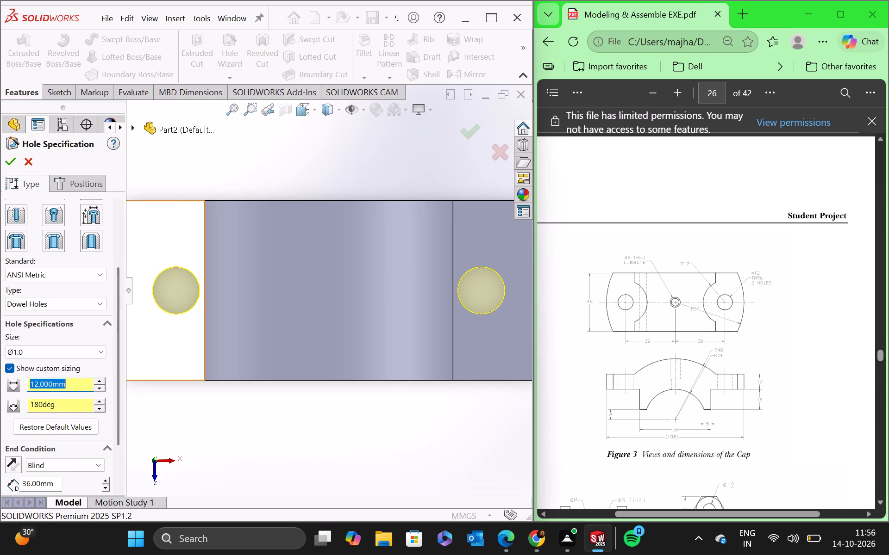
key("3")
key("4")
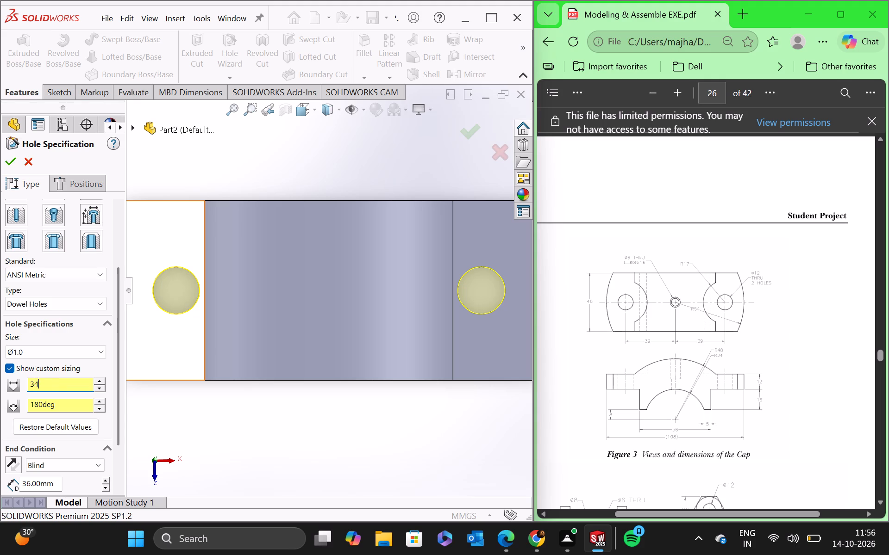
key("Return")
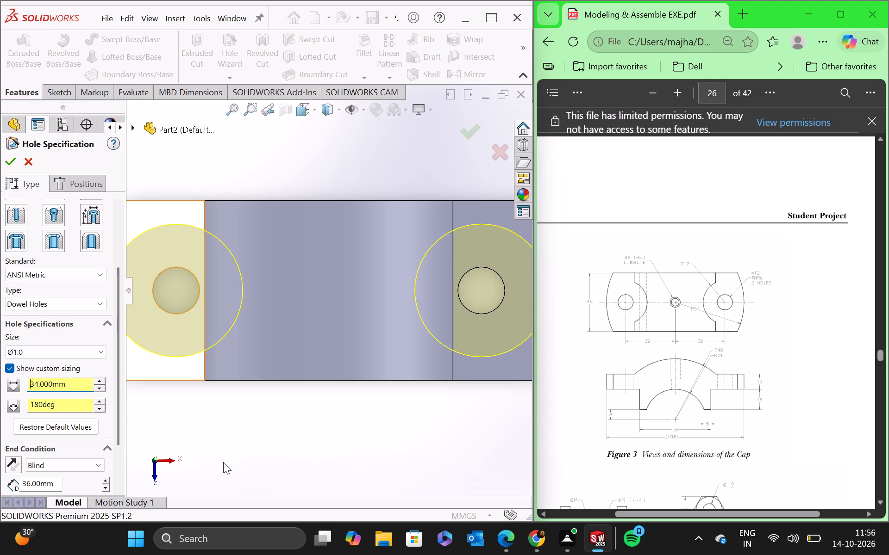
Reverse the hole direction to cut upward from the flange faces and create the two round clearance cuts.
middle_click_drag(279, 410, 304, 310)
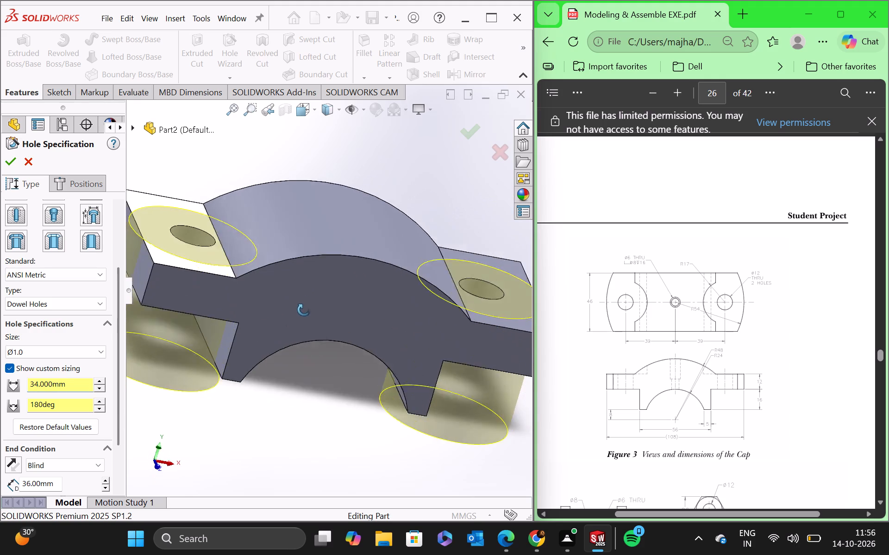
middle_click_drag(304, 310, 307, 298)
left_click(7, 463)
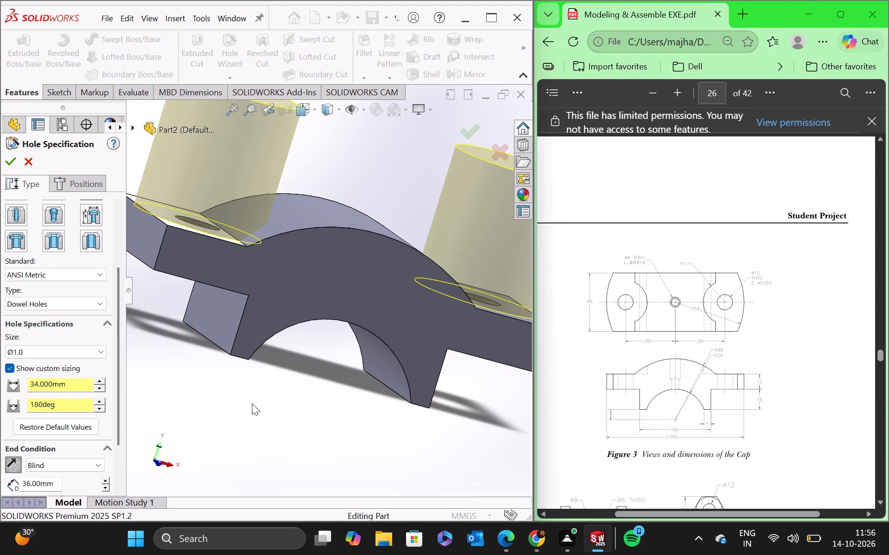
scroll(252, 403, "up", 1)
middle_click_drag(295, 393, 271, 460)
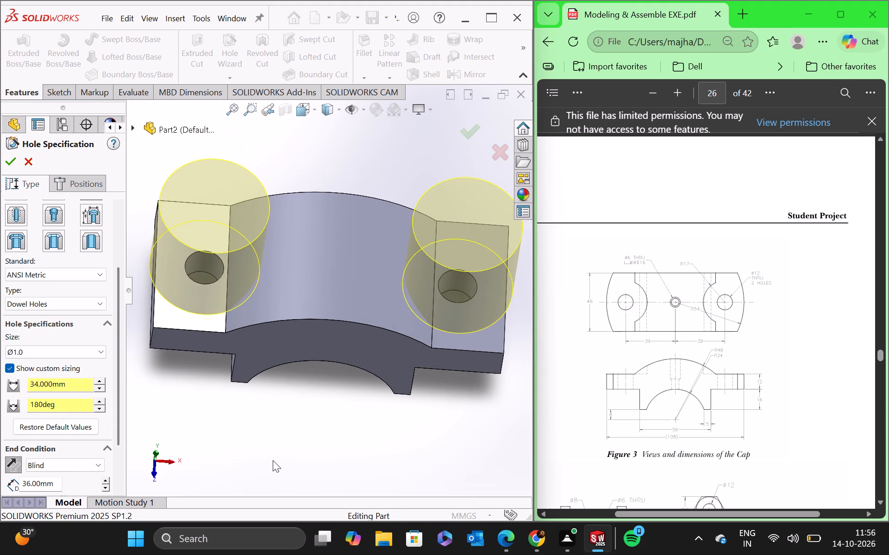
left_click(9, 165)
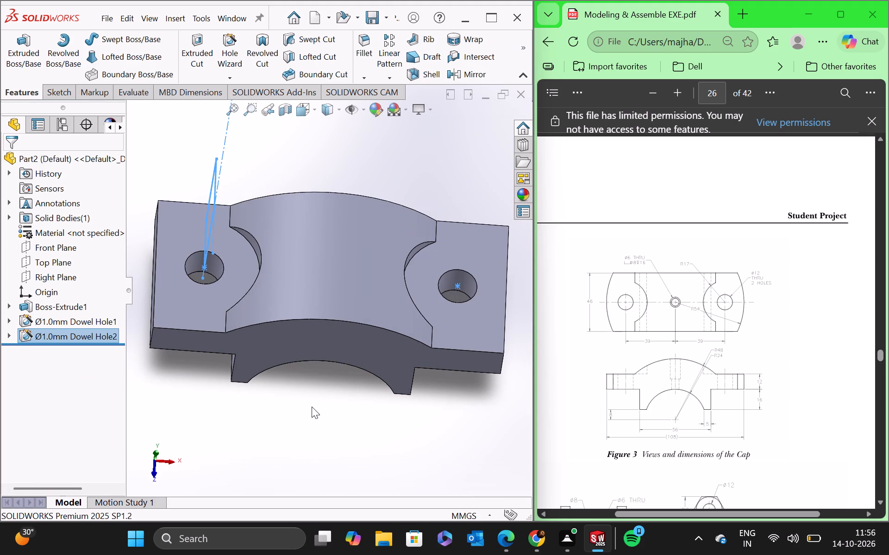
left_click(312, 407)
Start a Hole Wizard hole on the Cap's curved top face and place a hole centre at the origin.
middle_click_drag(316, 410, 313, 450)
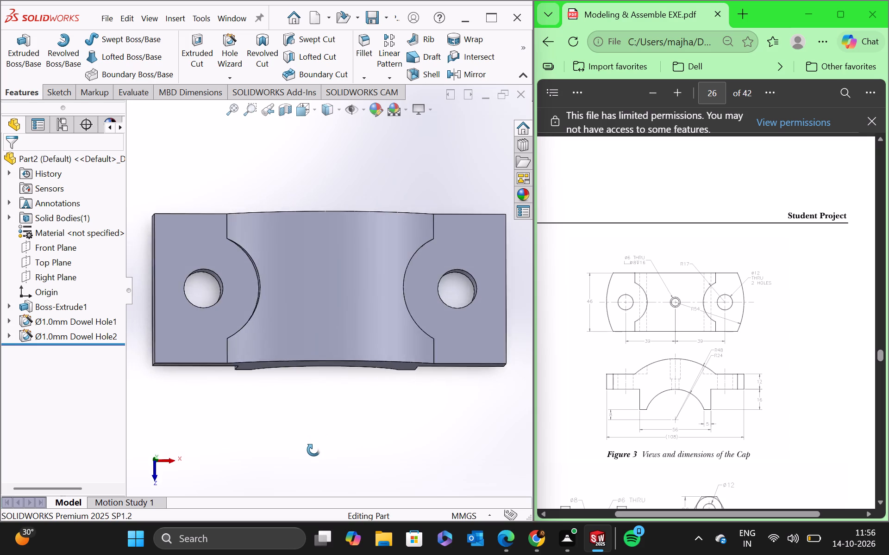
middle_click_drag(313, 450, 308, 452)
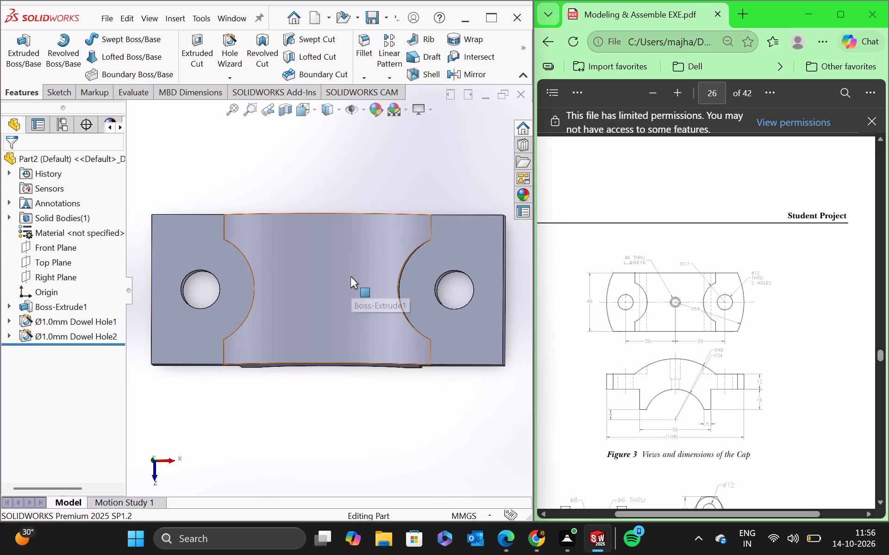
left_click(232, 45)
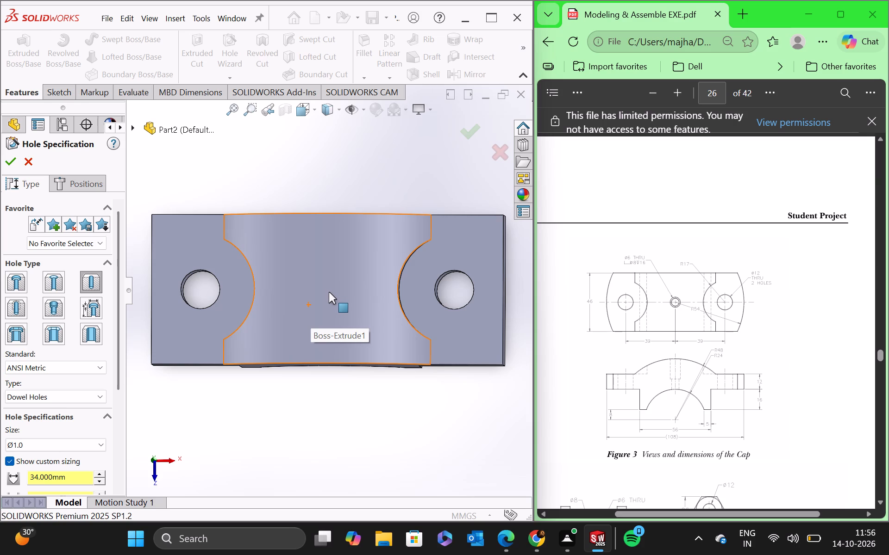
left_click(62, 182)
left_click(304, 254)
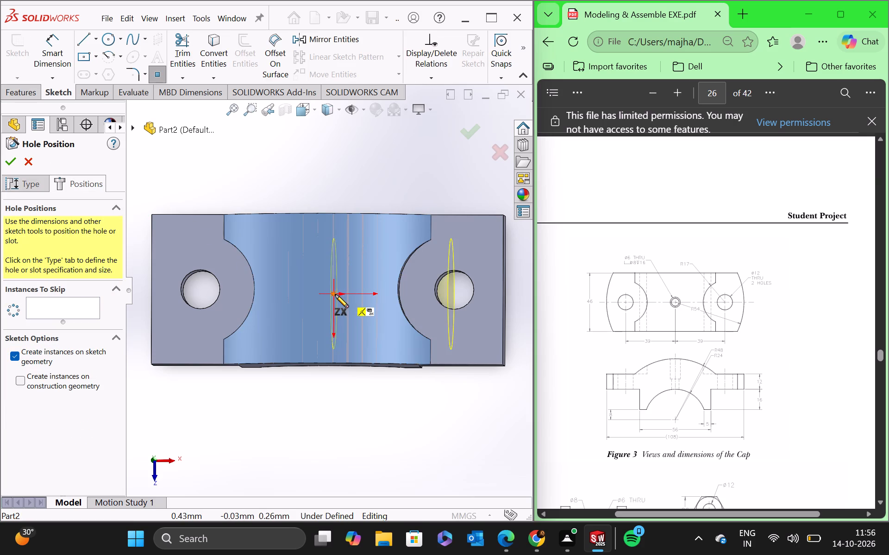
scroll(335, 295, "down", 1)
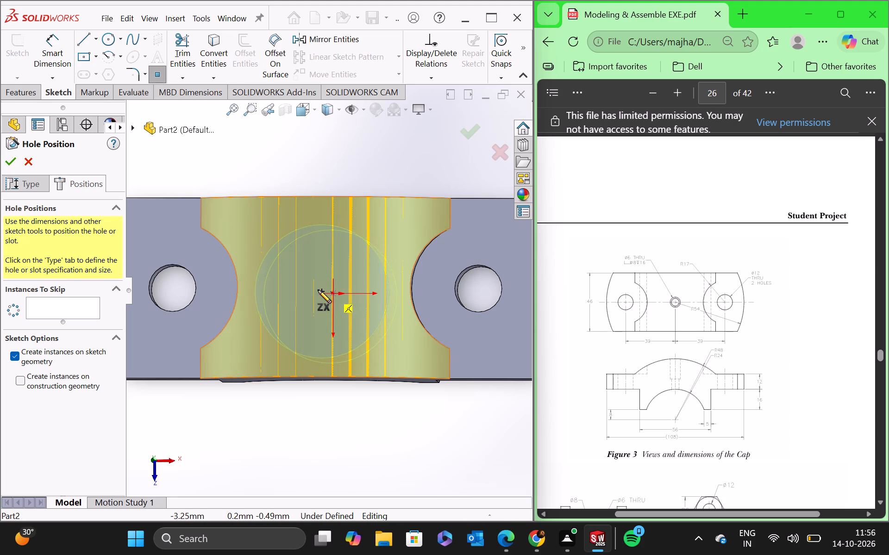
middle_click_drag(316, 290, 325, 214)
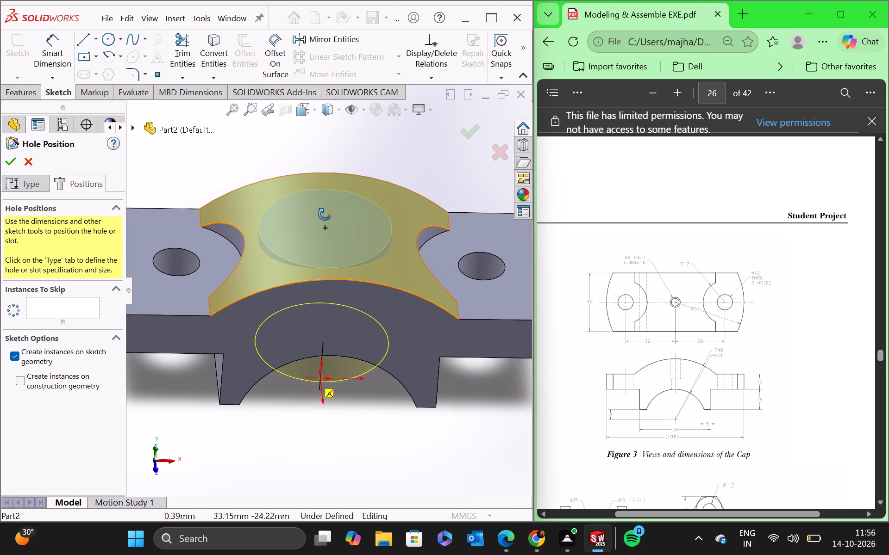
middle_click_drag(325, 214, 329, 203)
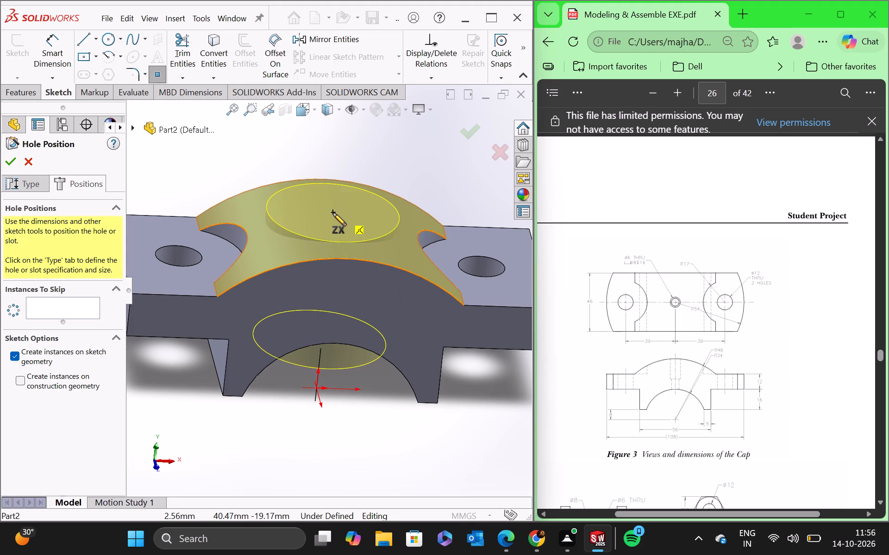
middle_click_drag(333, 213, 327, 276)
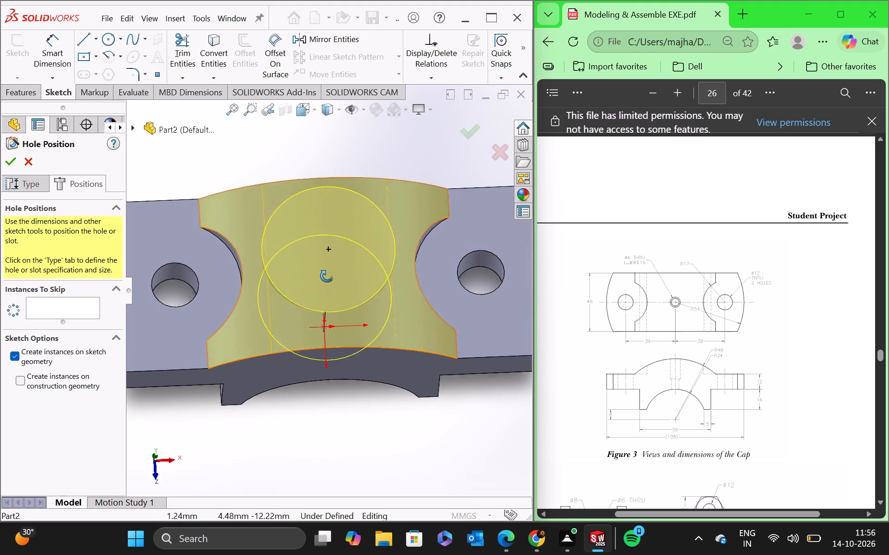
middle_click_drag(327, 276, 325, 302)
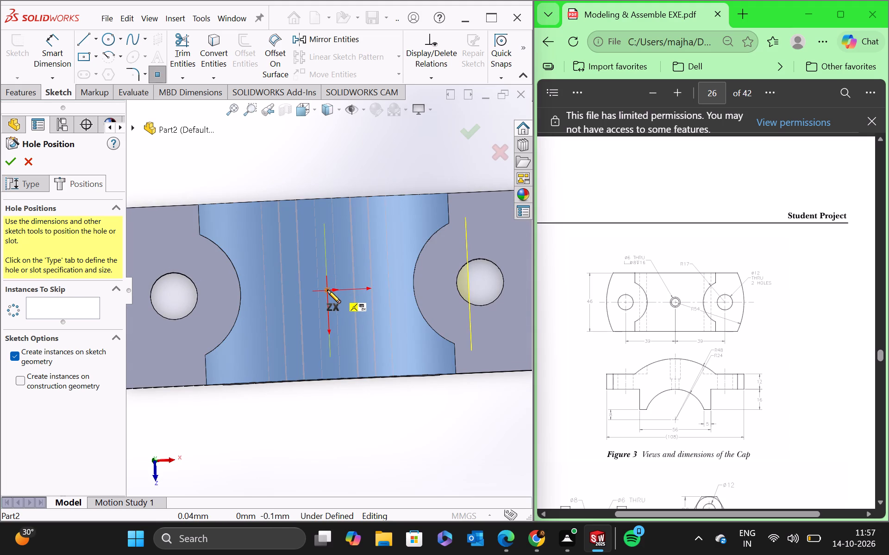
left_click(327, 290)
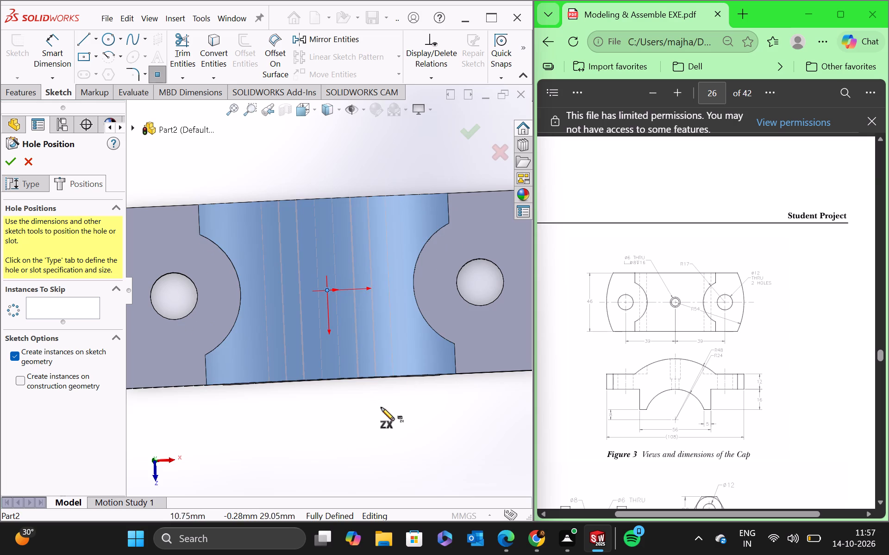
Place another hole centre freehand on the Cap's curved top face, between the two round clearance cuts.
middle_click_drag(393, 402, 338, 345)
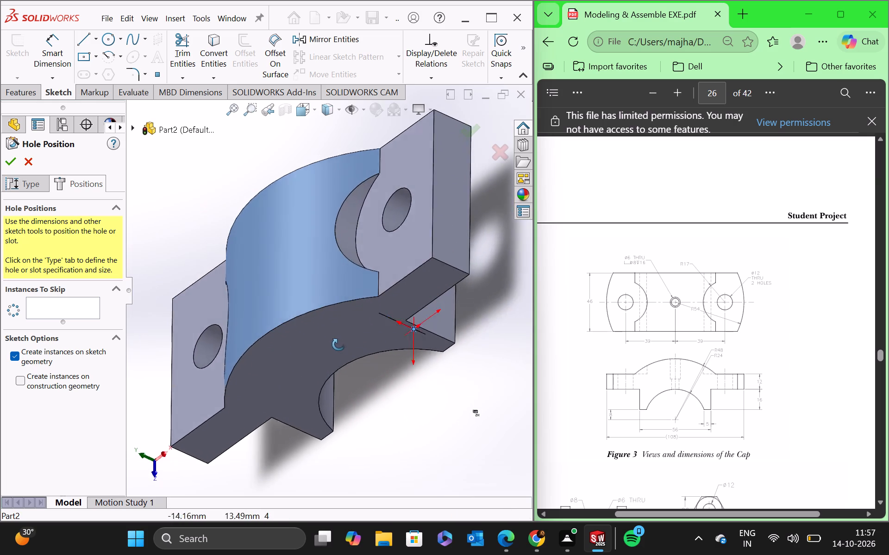
middle_click_drag(338, 345, 254, 233)
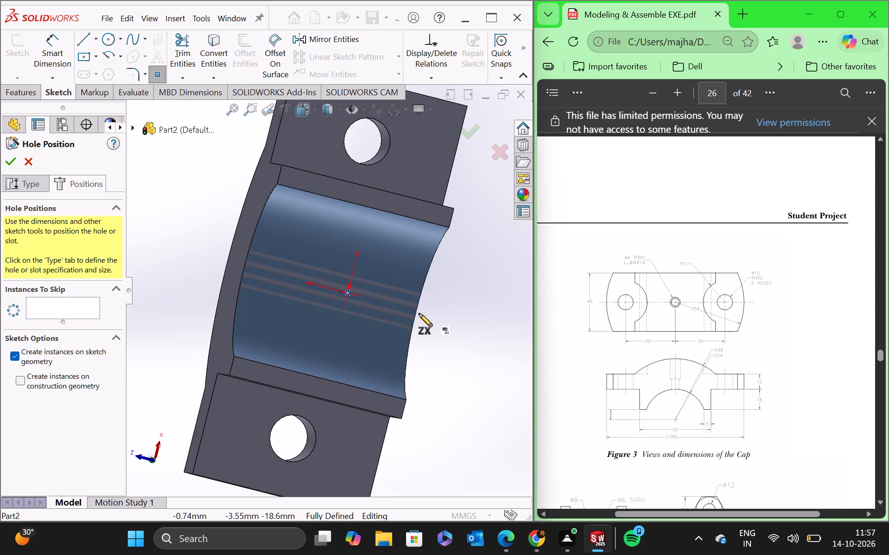
middle_click_drag(194, 227, 221, 244)
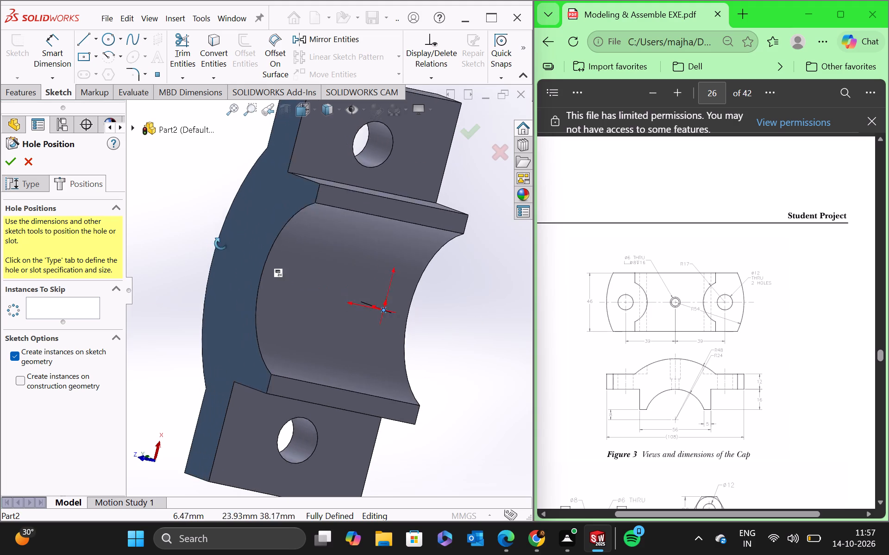
middle_click_drag(221, 244, 279, 267)
middle_click(314, 285)
middle_click_drag(323, 288, 360, 312)
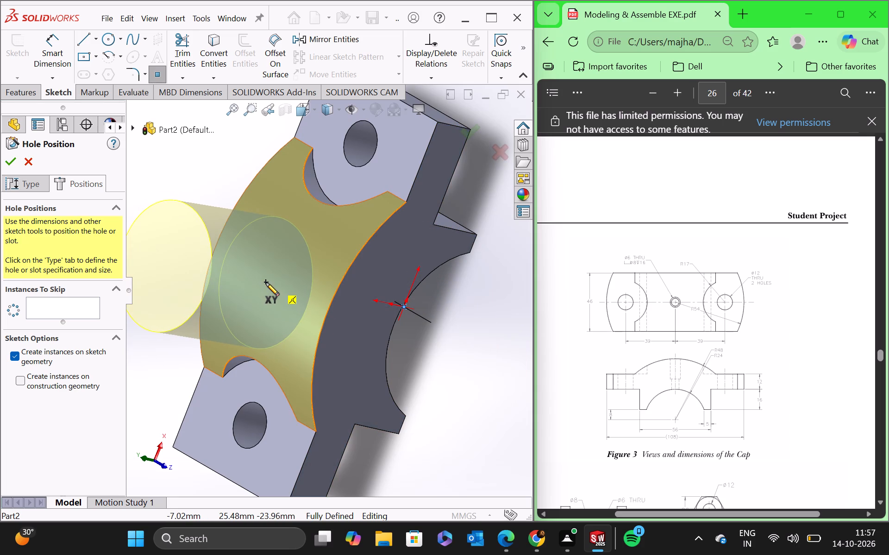
left_click(266, 283)
scroll(451, 360, "up", 2)
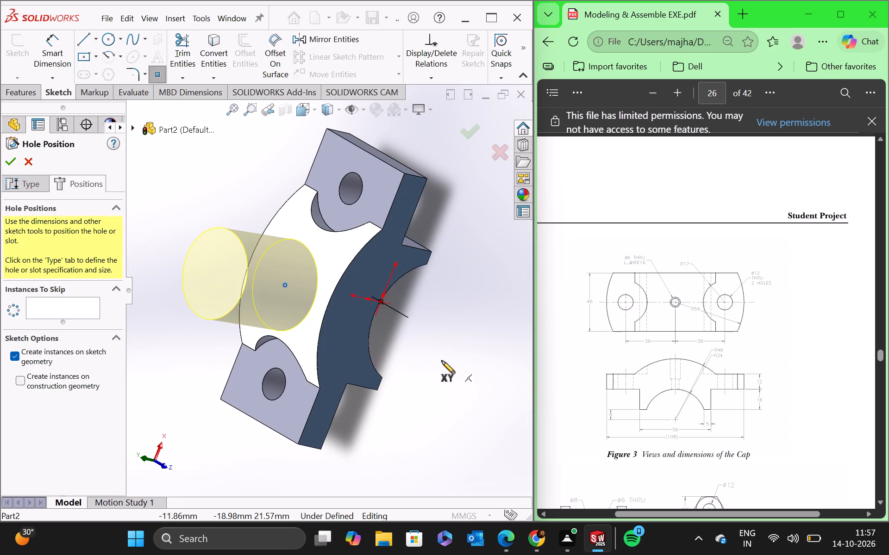
middle_click_drag(442, 361, 496, 345)
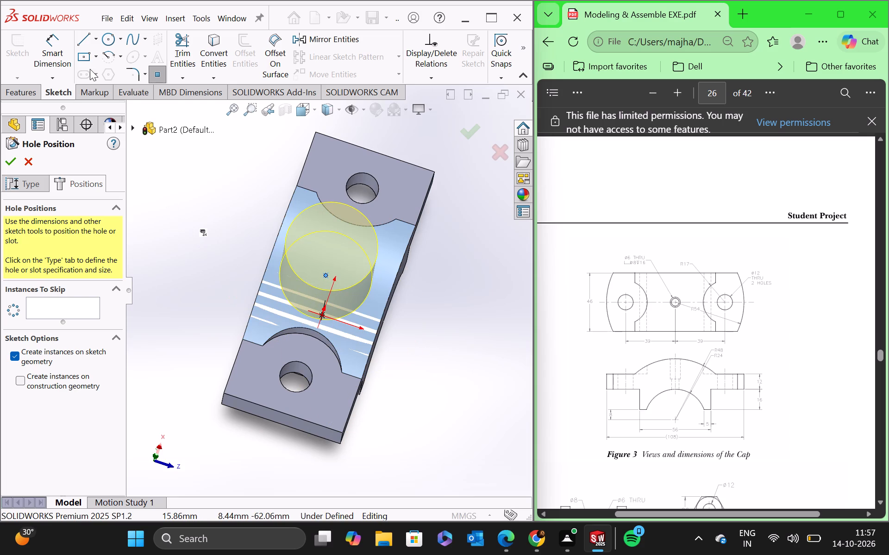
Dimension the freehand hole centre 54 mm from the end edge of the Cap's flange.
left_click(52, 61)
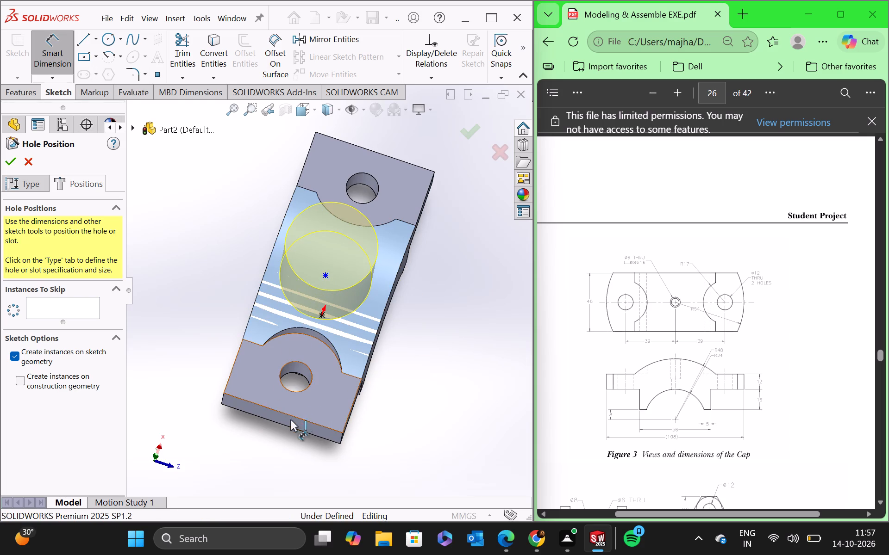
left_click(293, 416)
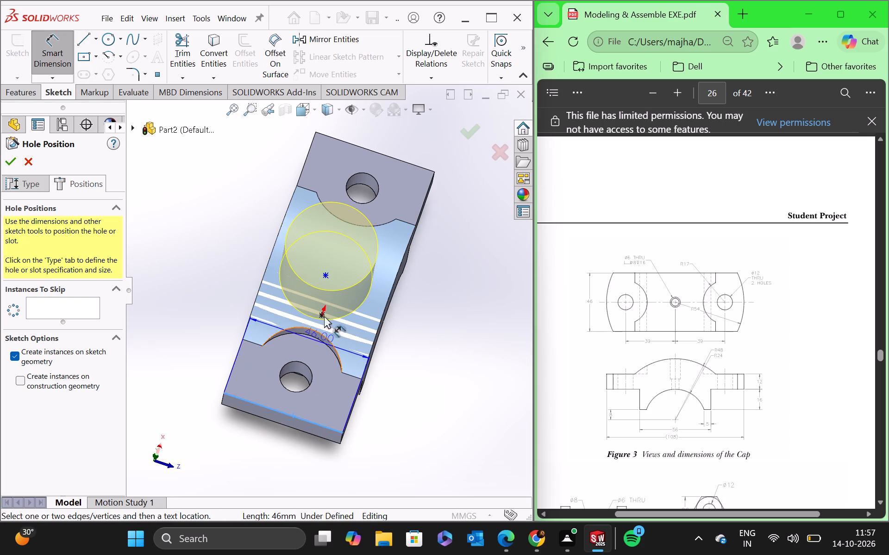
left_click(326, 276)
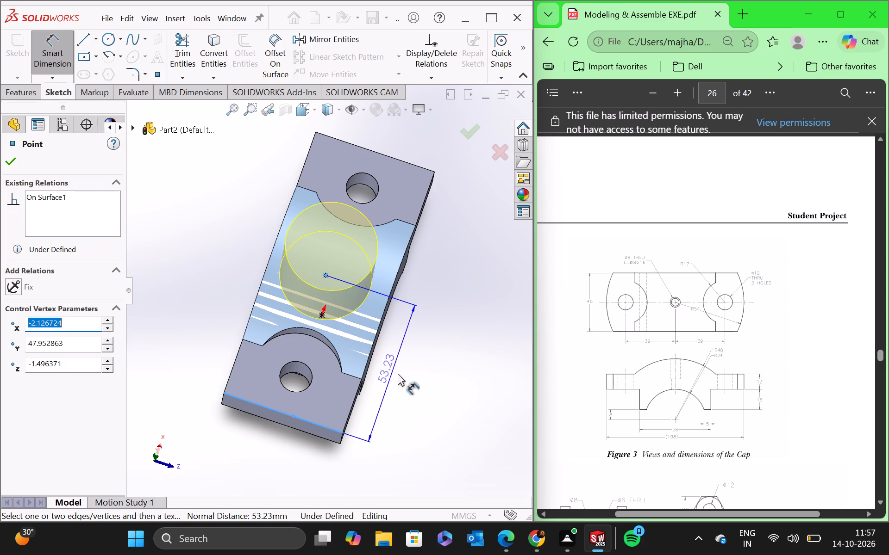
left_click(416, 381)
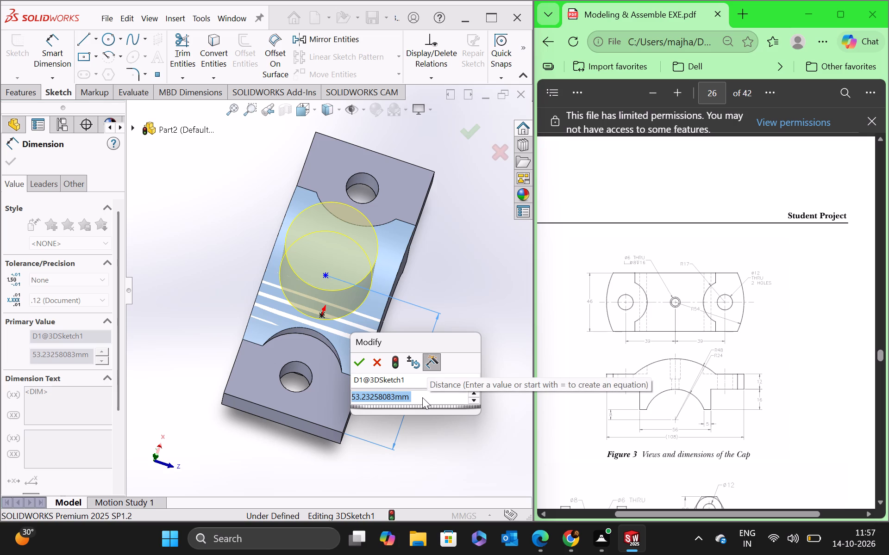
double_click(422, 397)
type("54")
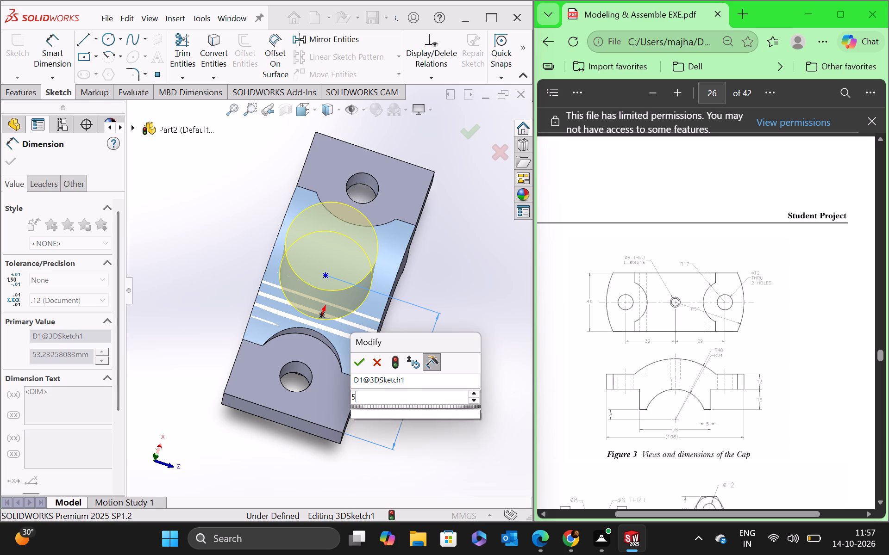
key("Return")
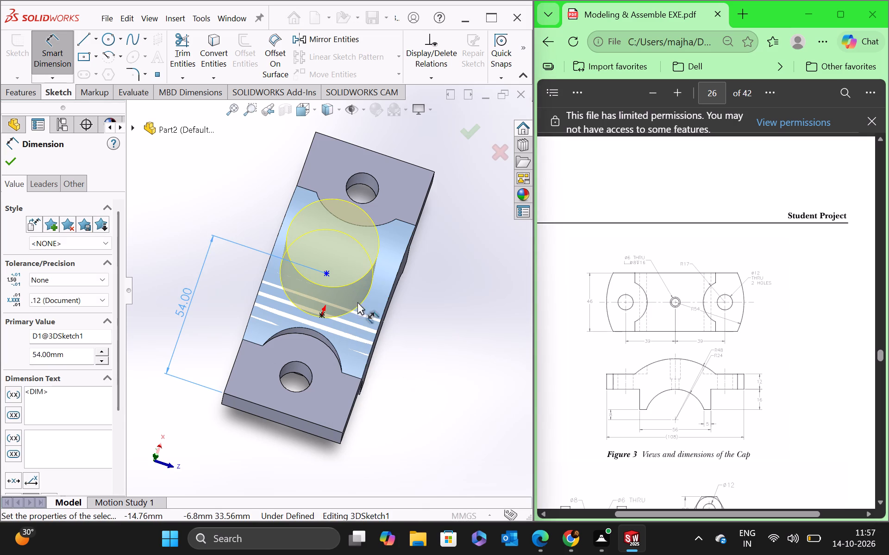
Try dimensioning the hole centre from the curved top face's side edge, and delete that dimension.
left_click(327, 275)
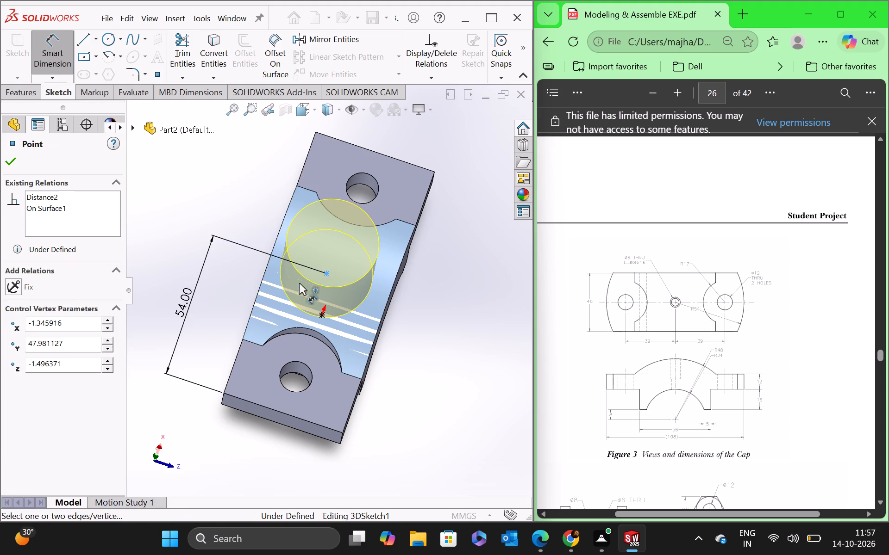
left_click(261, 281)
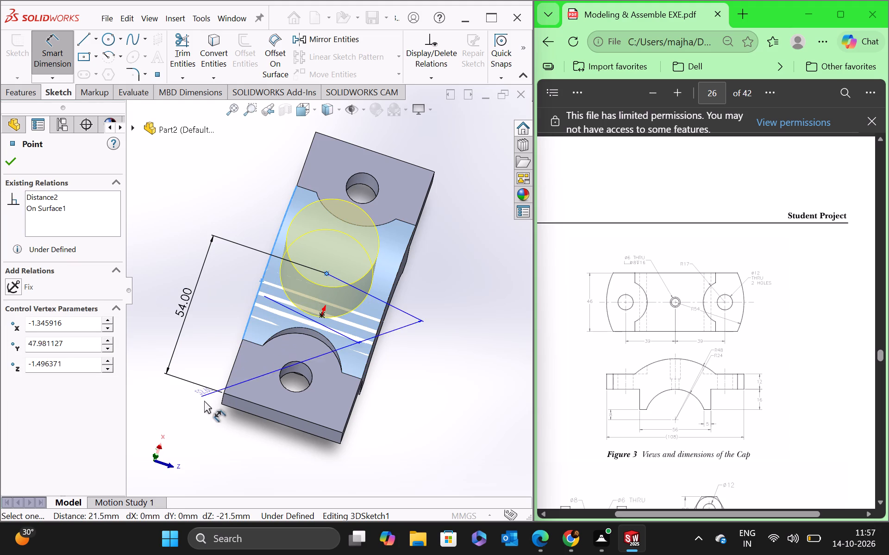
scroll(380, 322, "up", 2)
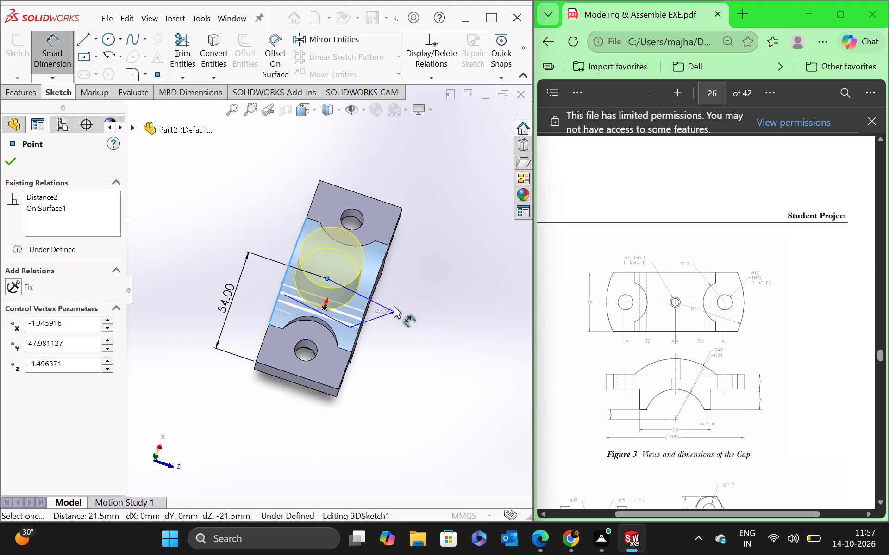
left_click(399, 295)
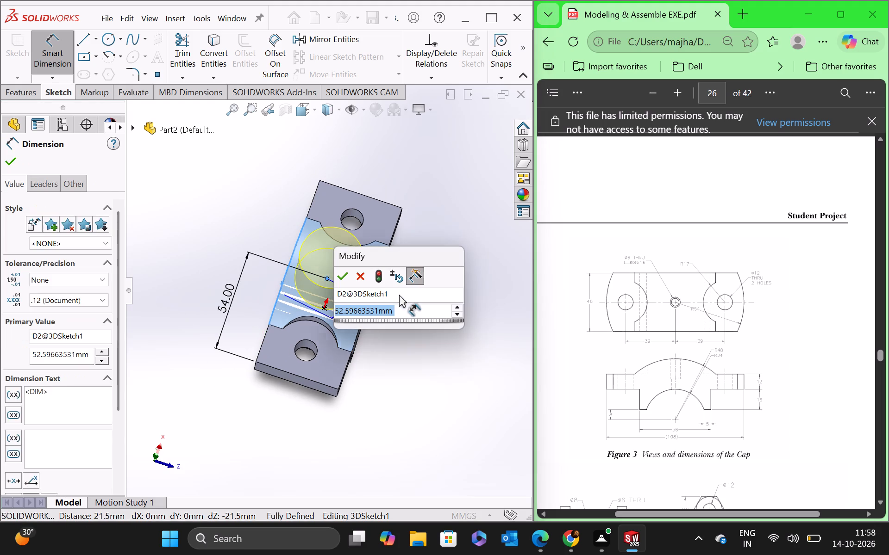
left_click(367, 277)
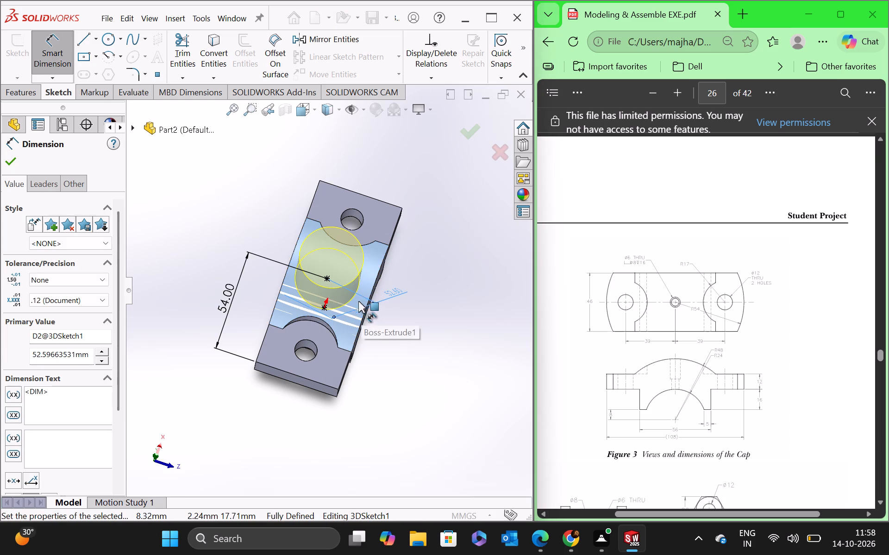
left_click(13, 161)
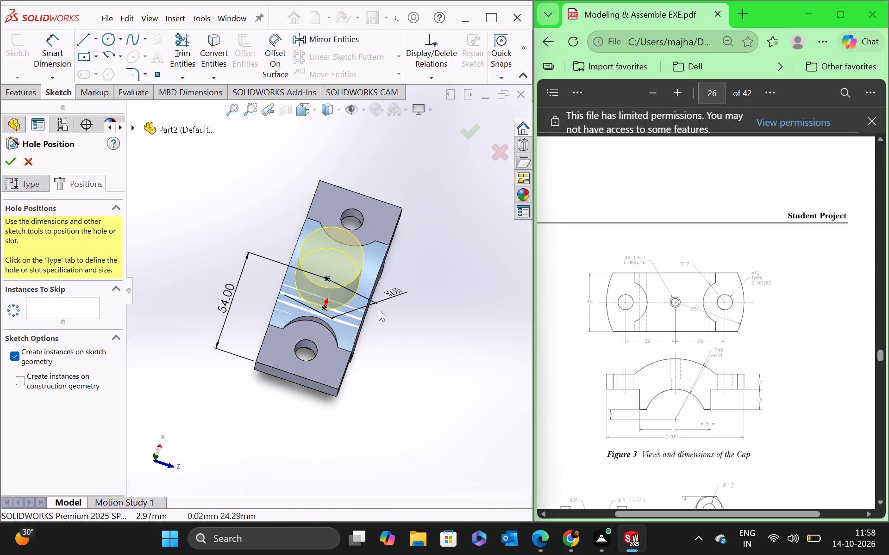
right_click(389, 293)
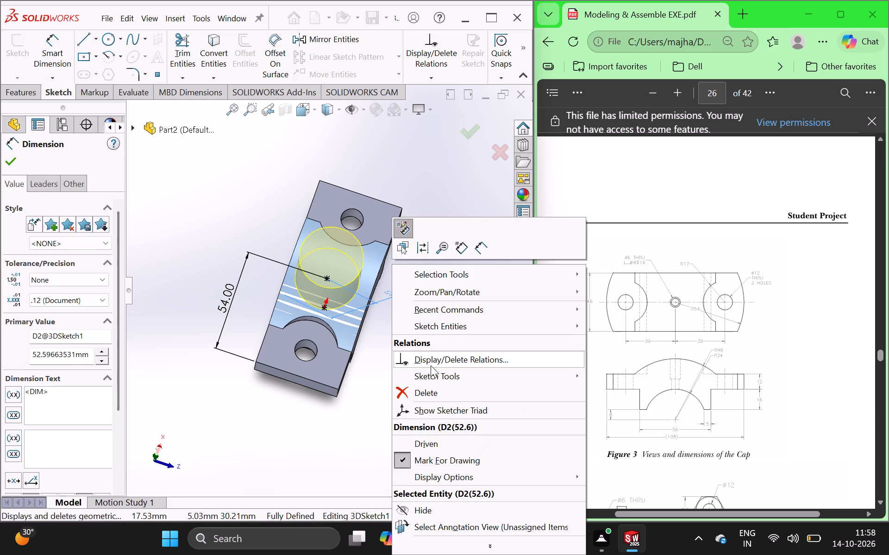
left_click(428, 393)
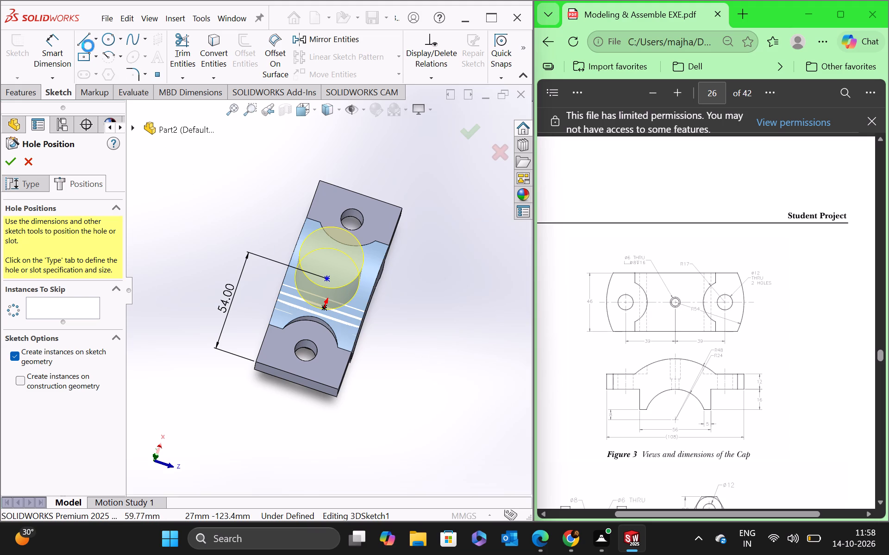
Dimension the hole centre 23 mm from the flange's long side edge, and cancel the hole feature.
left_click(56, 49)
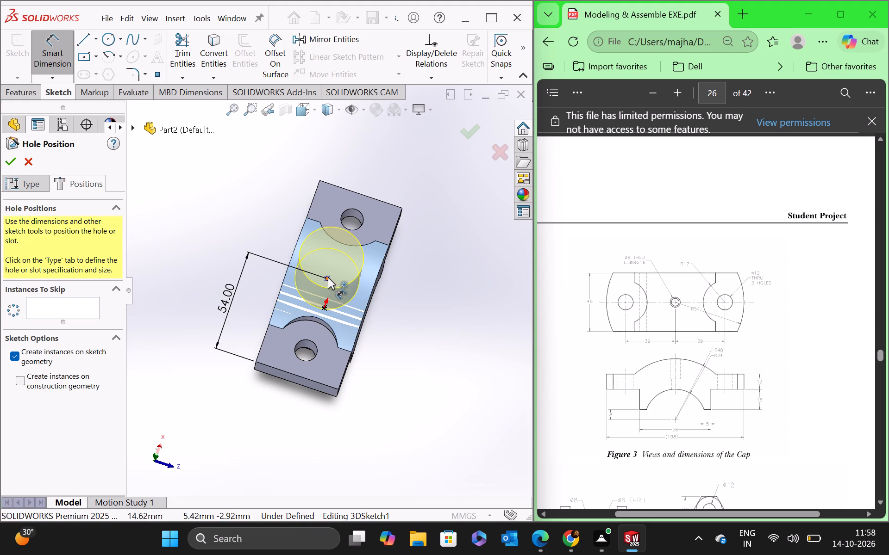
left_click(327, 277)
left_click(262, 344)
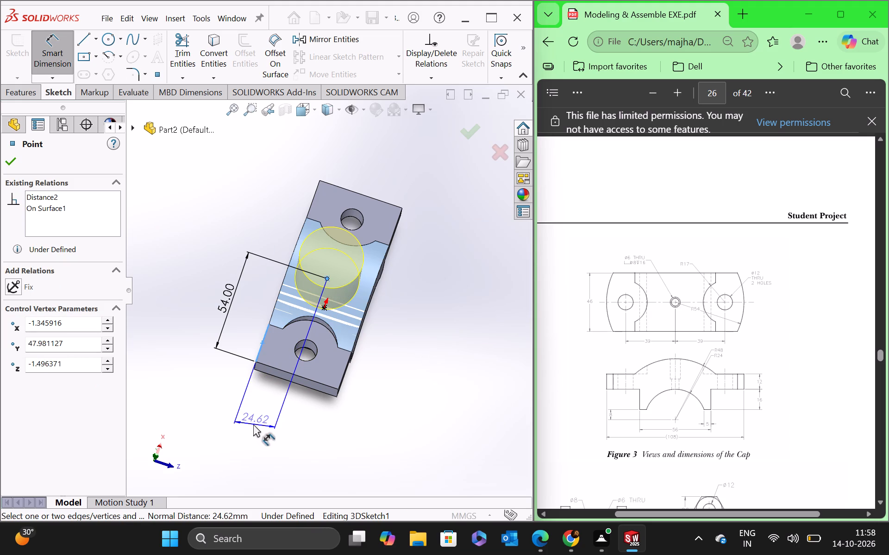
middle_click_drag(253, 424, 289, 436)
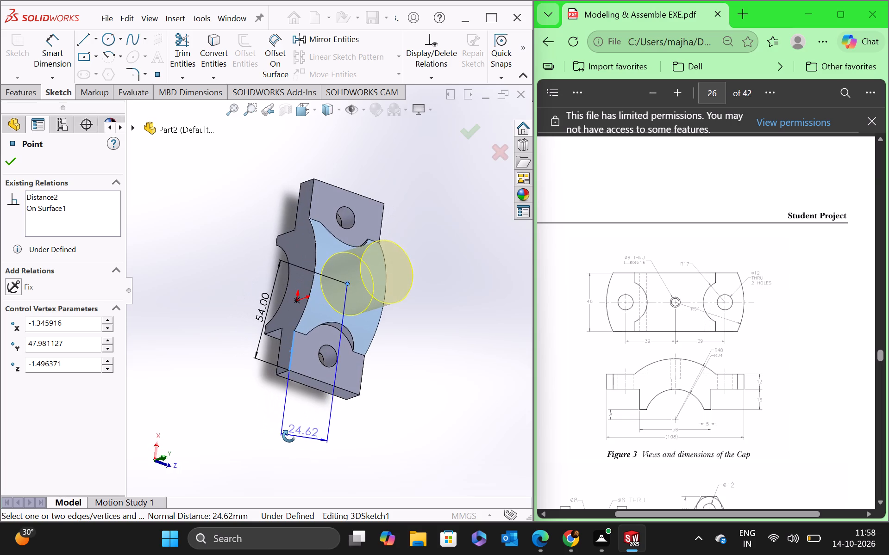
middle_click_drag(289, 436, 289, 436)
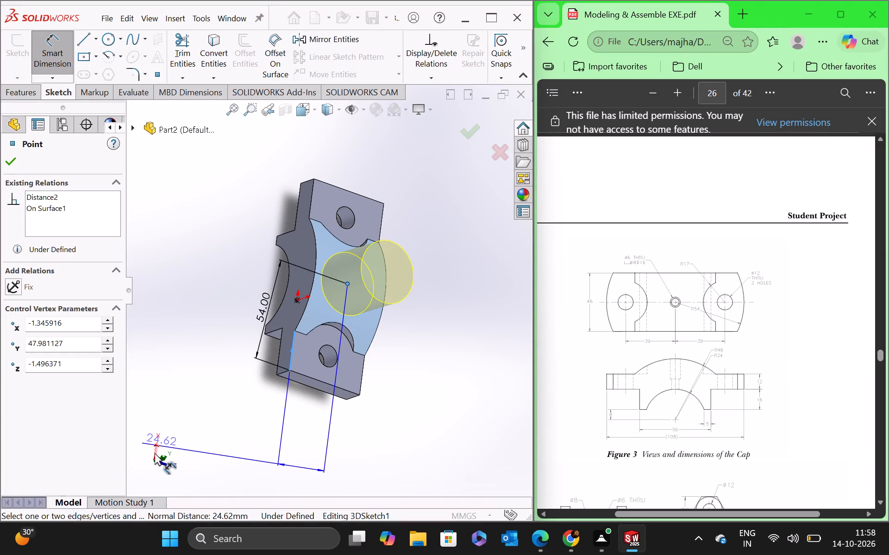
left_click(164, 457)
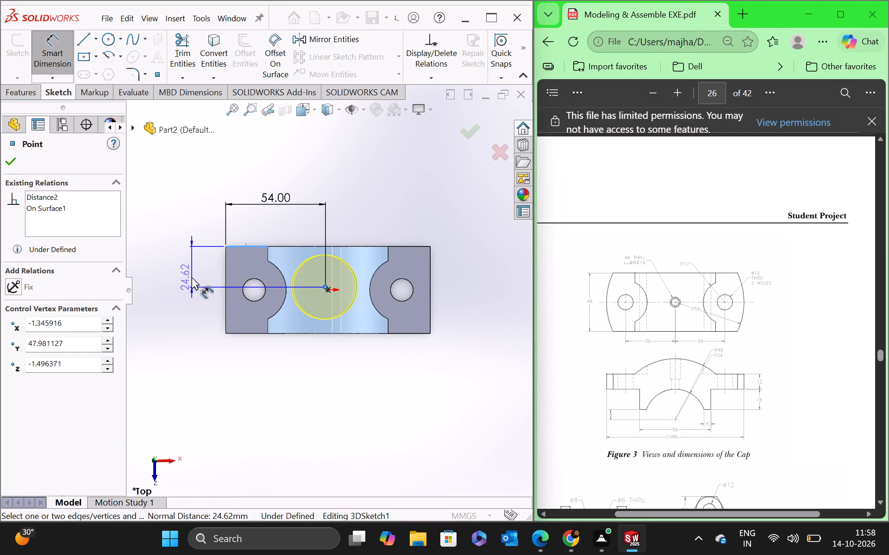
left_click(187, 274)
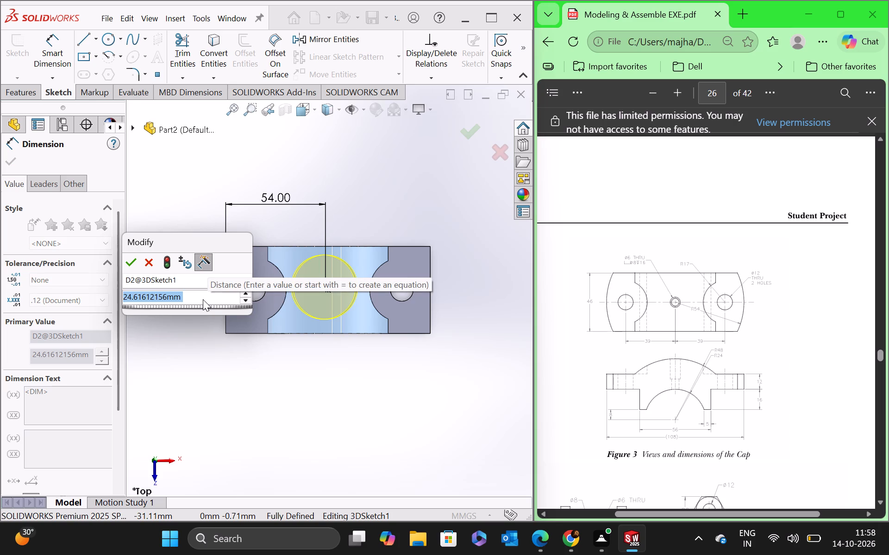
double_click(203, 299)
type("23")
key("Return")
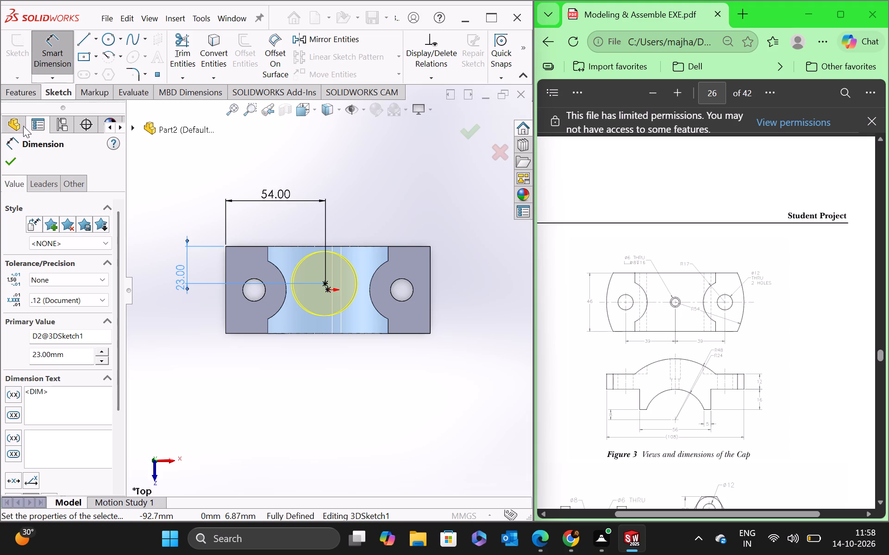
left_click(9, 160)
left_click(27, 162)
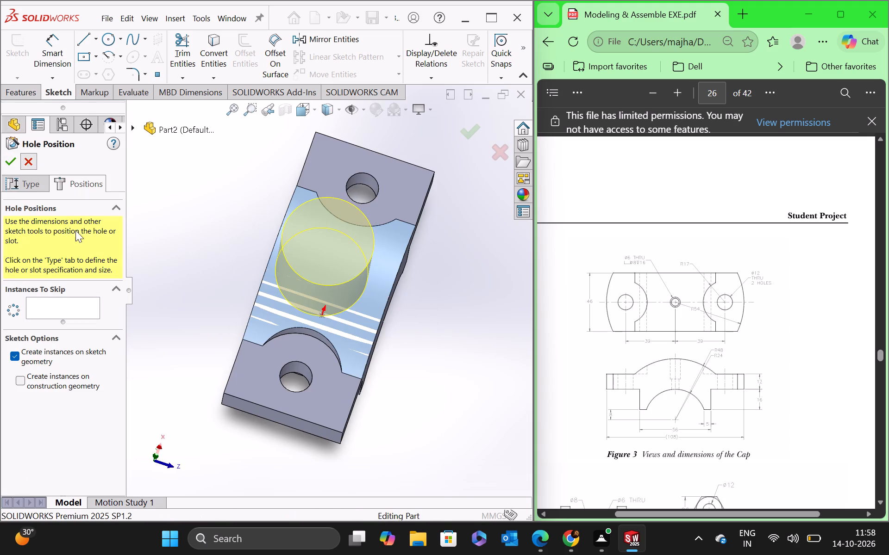
Open the Cap's base extrusion for editing to check its settings, and close it without changes.
right_click(51, 310)
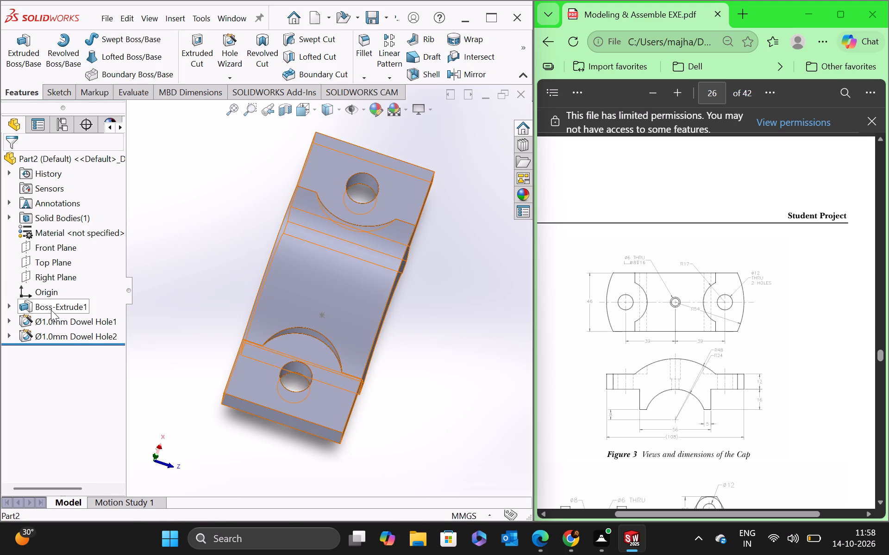
left_click(63, 228)
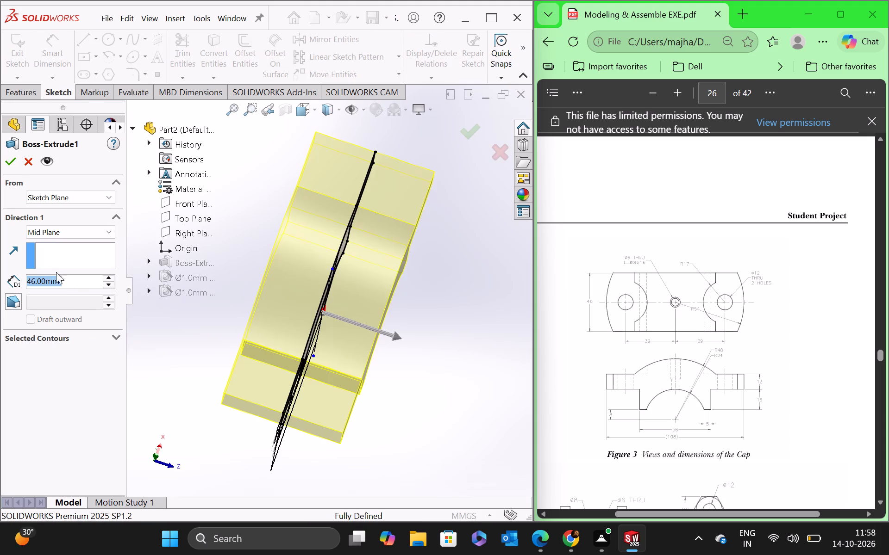
left_click(10, 160)
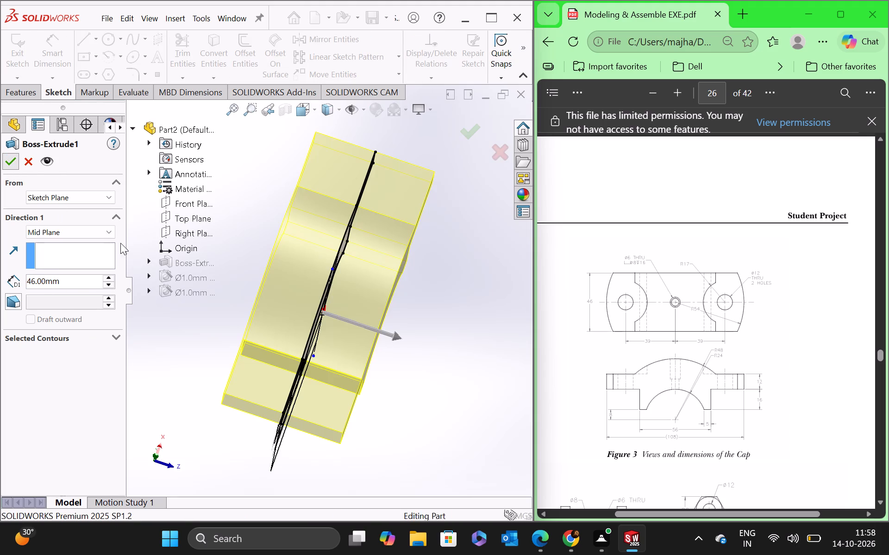
Start a new Hole Wizard hole on the Cap's flat flange face and place its centre at the origin.
scroll(216, 253, "up", 2)
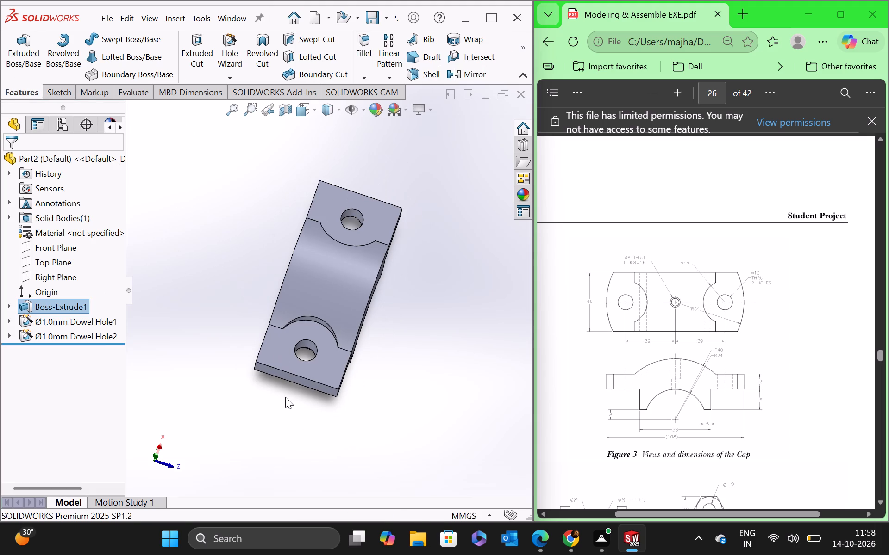
middle_click_drag(285, 397, 281, 421)
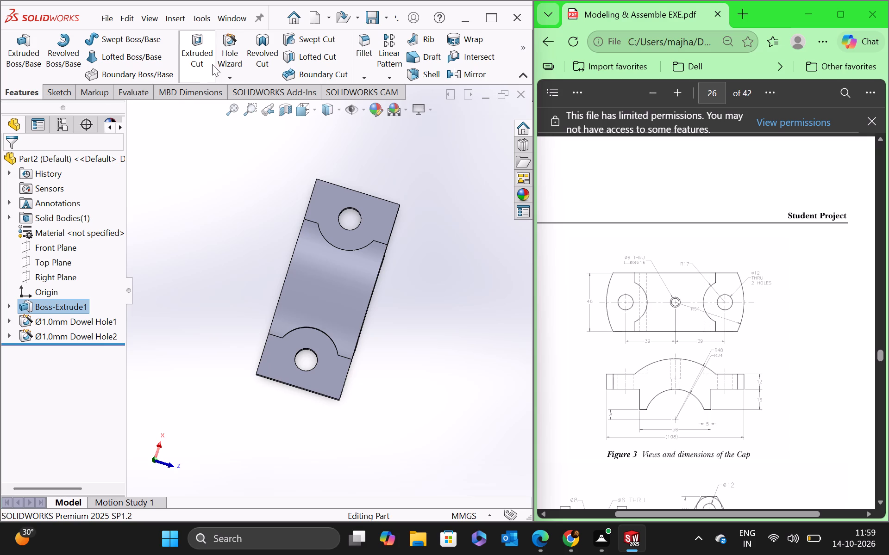
left_click(224, 59)
scroll(430, 254, "down", 1)
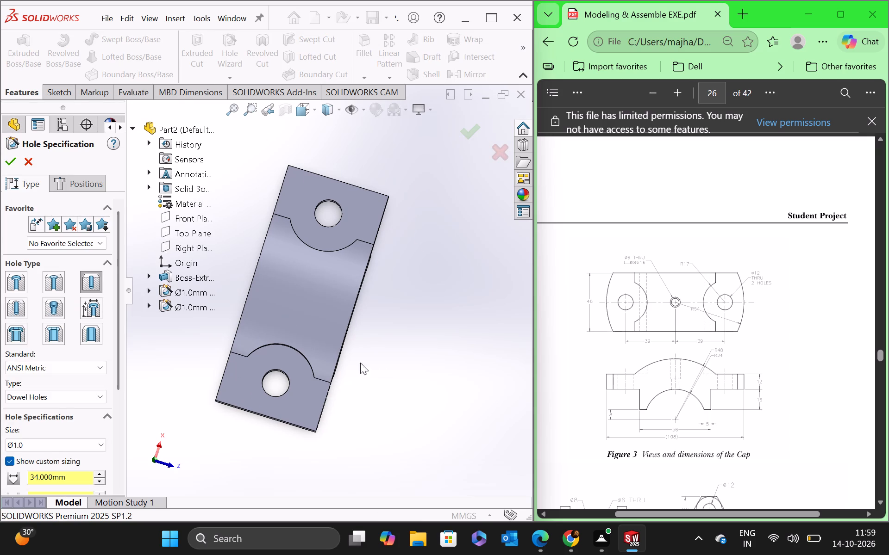
left_click(60, 182)
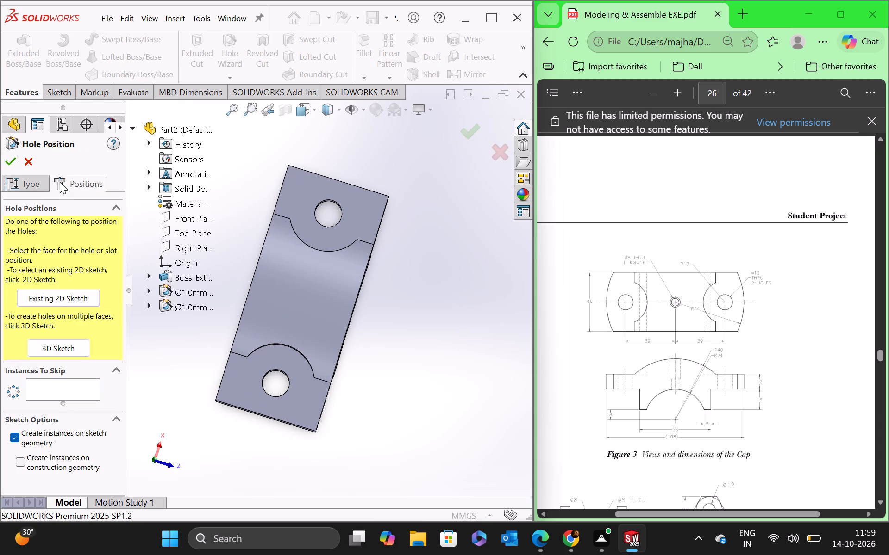
left_click(246, 376)
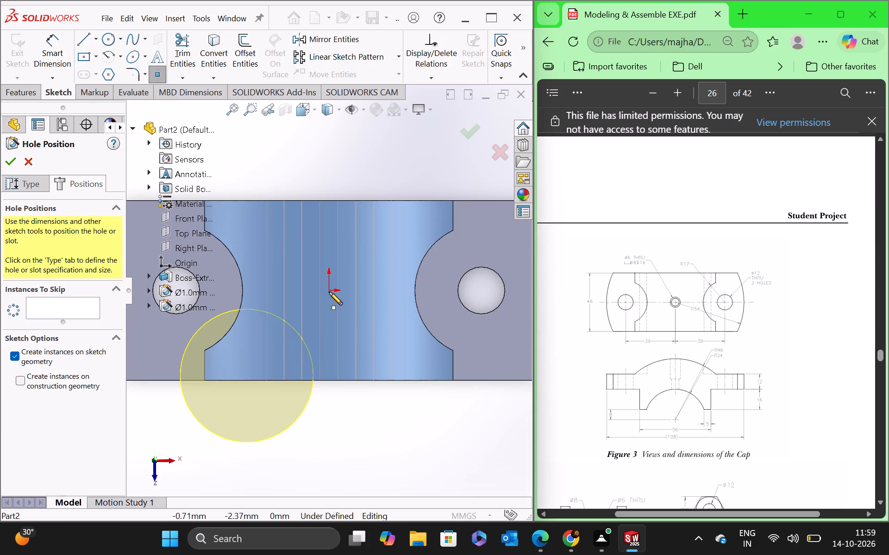
left_click(330, 290)
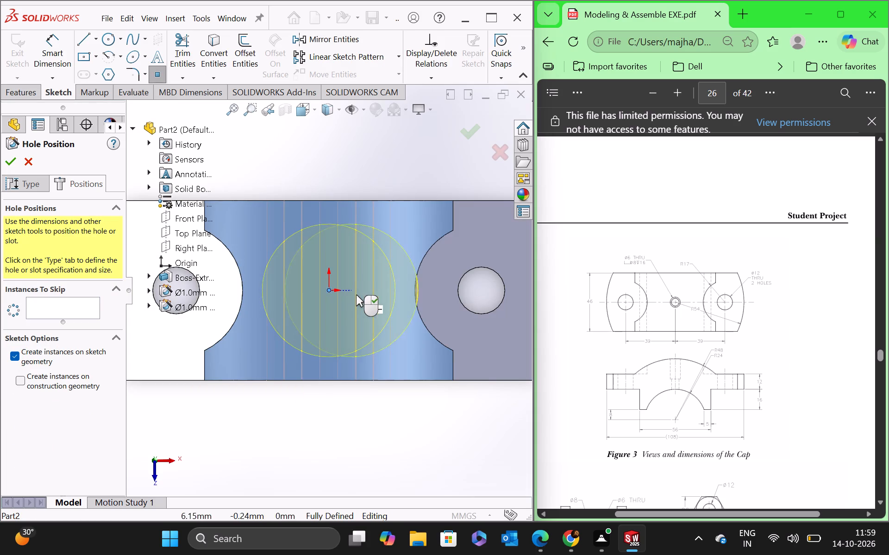
scroll(344, 300, "up", 4)
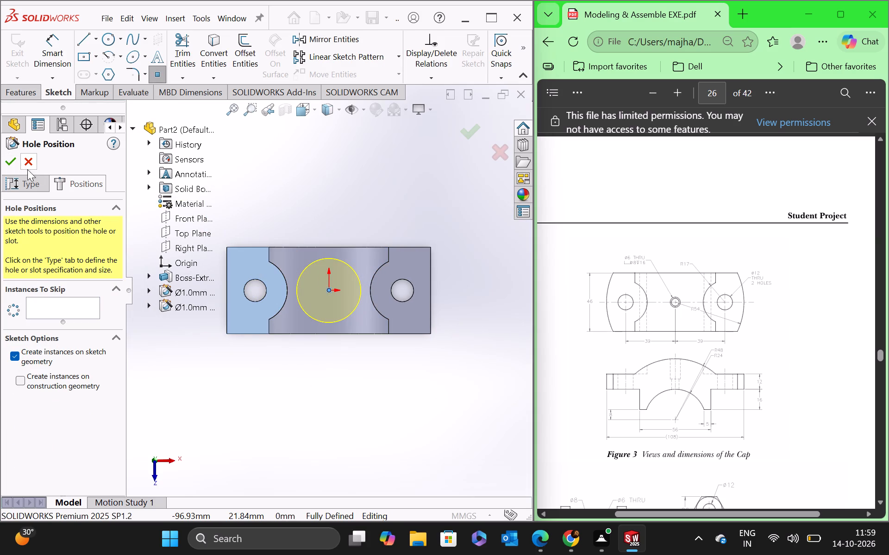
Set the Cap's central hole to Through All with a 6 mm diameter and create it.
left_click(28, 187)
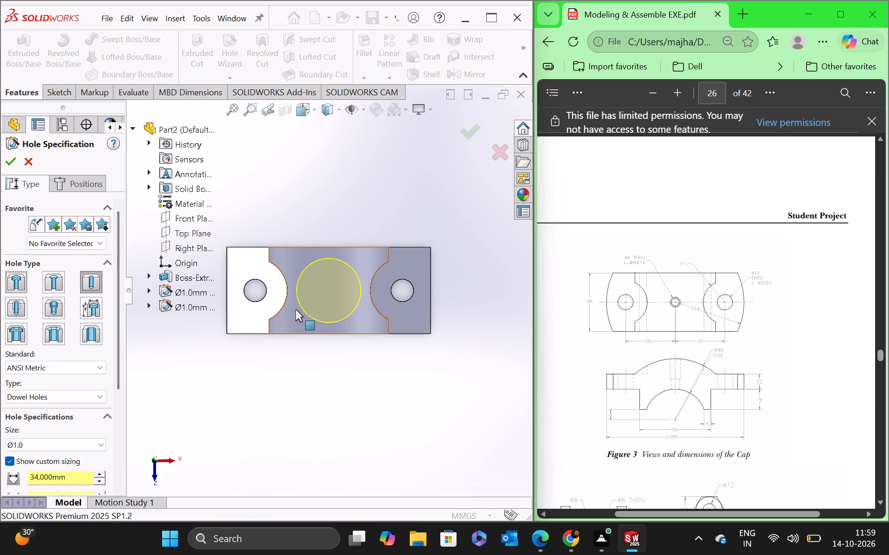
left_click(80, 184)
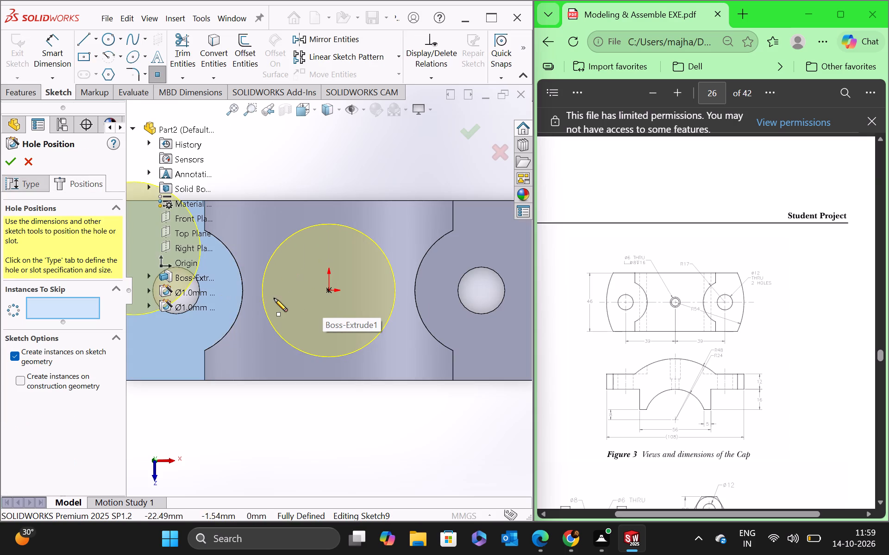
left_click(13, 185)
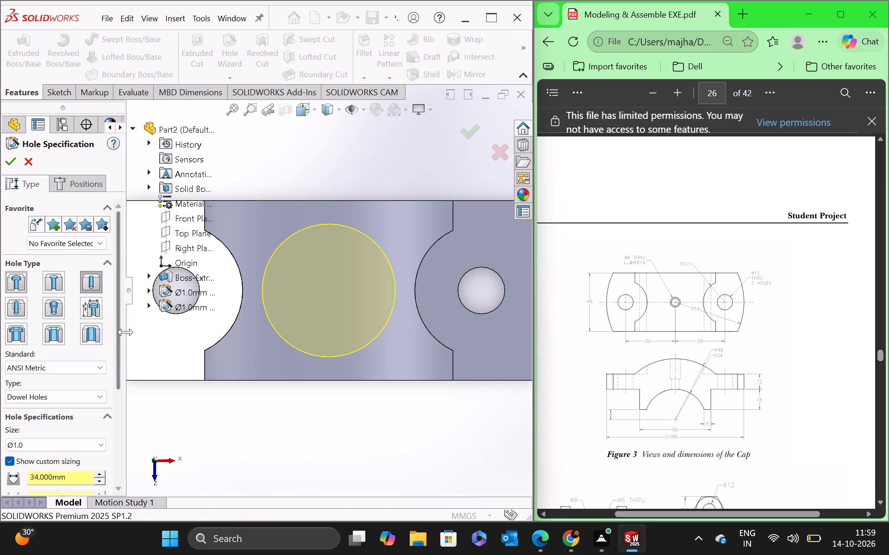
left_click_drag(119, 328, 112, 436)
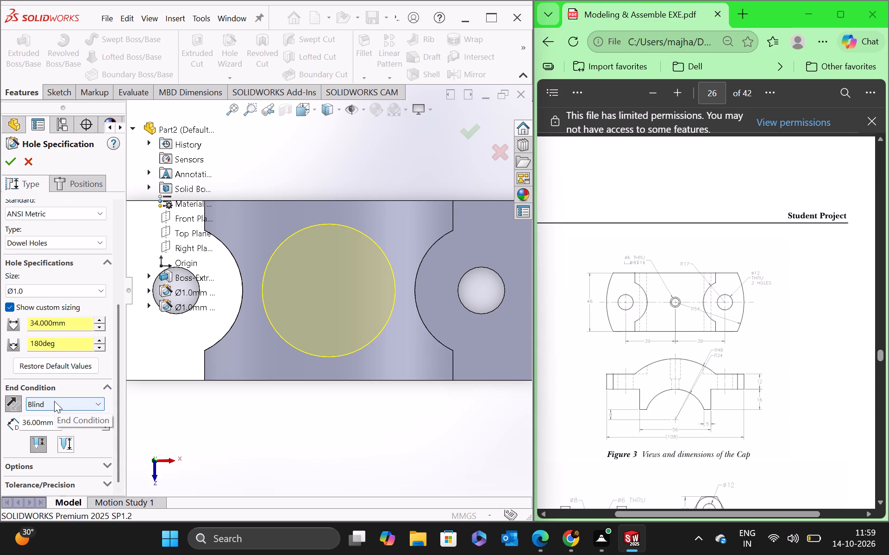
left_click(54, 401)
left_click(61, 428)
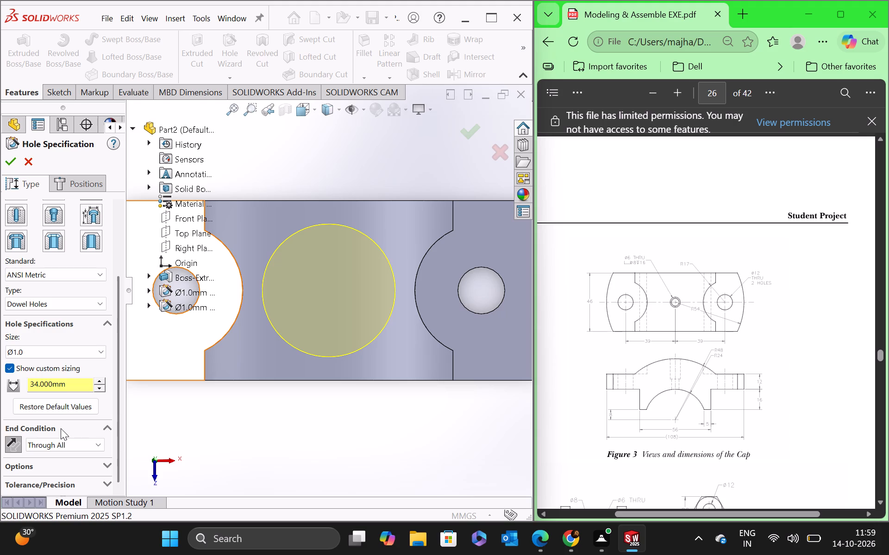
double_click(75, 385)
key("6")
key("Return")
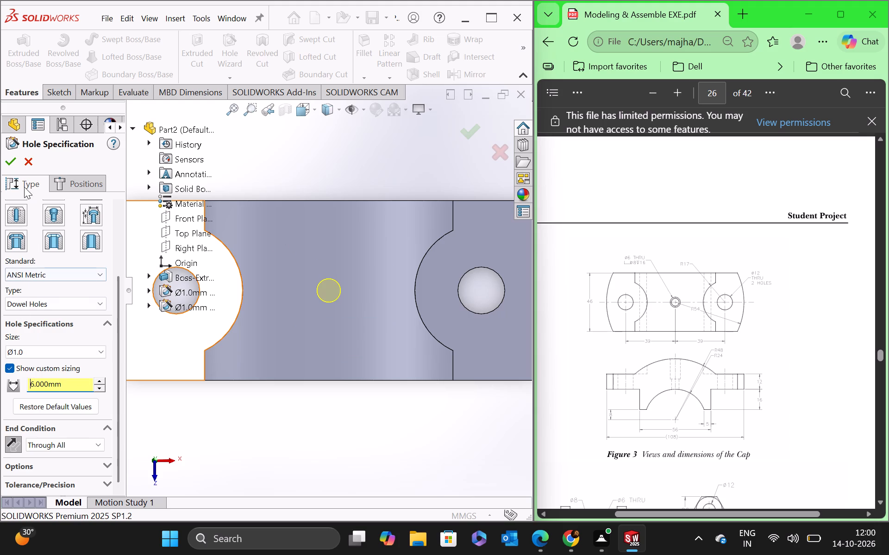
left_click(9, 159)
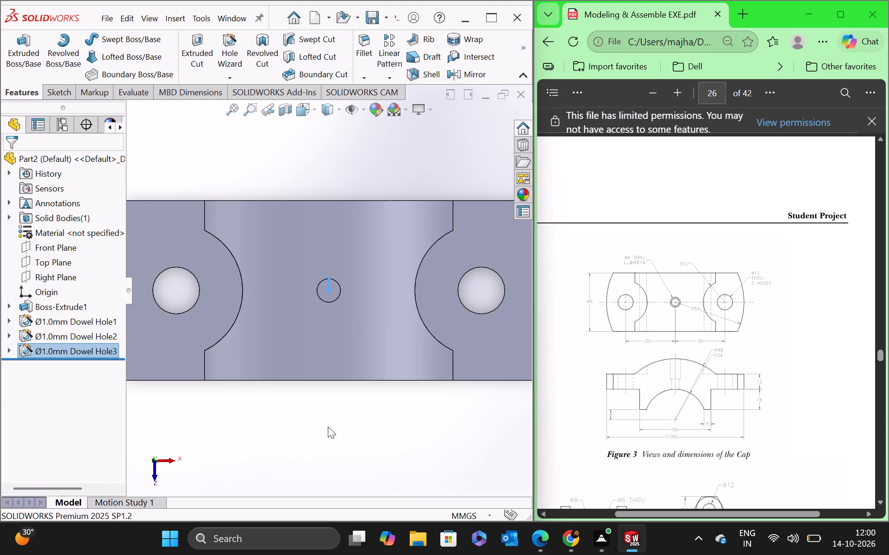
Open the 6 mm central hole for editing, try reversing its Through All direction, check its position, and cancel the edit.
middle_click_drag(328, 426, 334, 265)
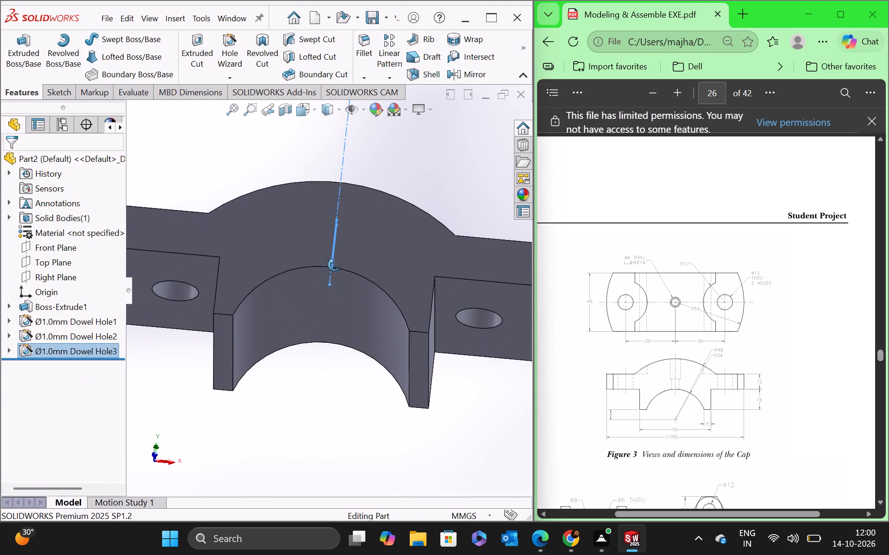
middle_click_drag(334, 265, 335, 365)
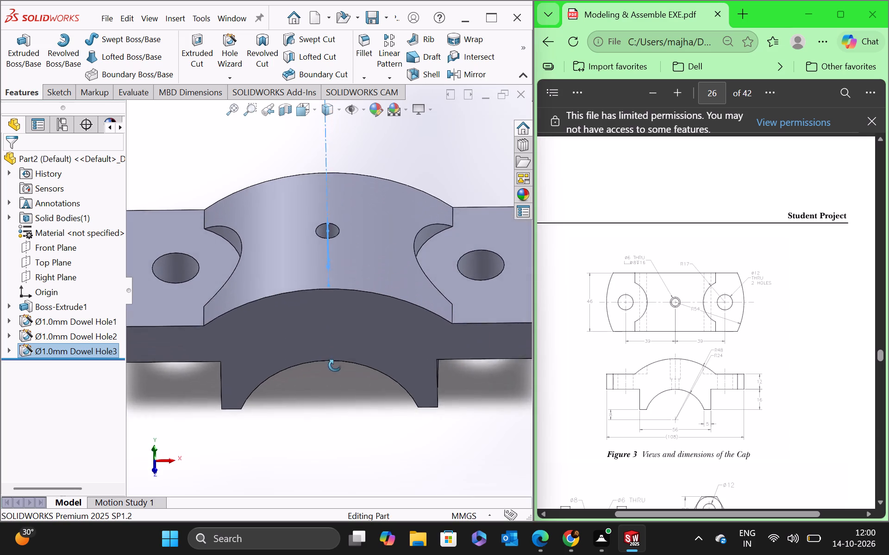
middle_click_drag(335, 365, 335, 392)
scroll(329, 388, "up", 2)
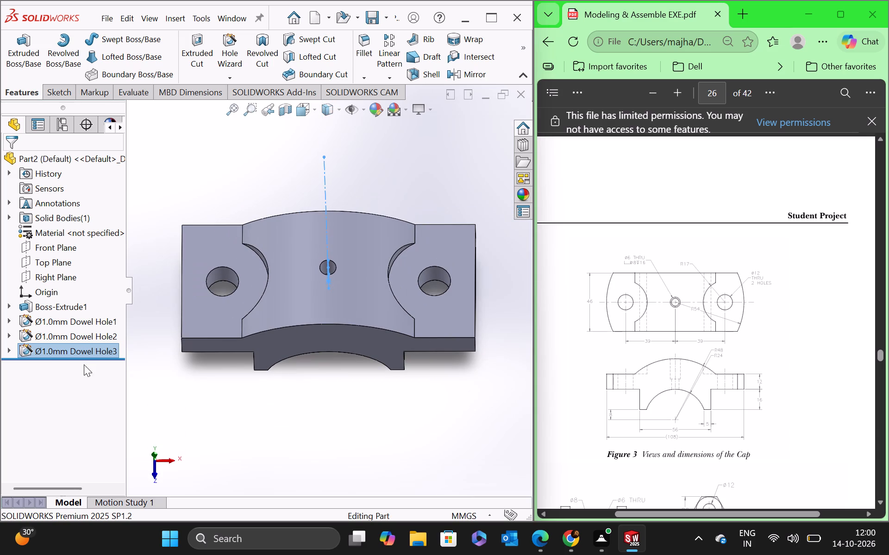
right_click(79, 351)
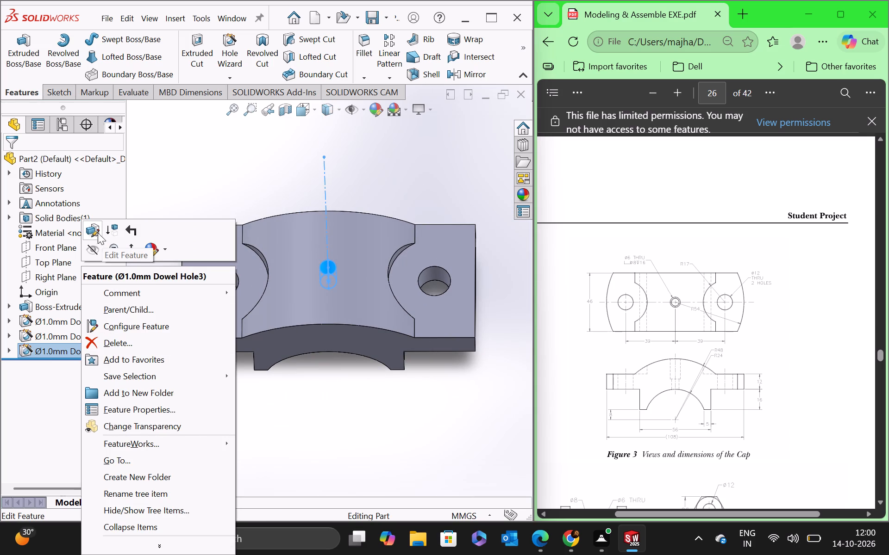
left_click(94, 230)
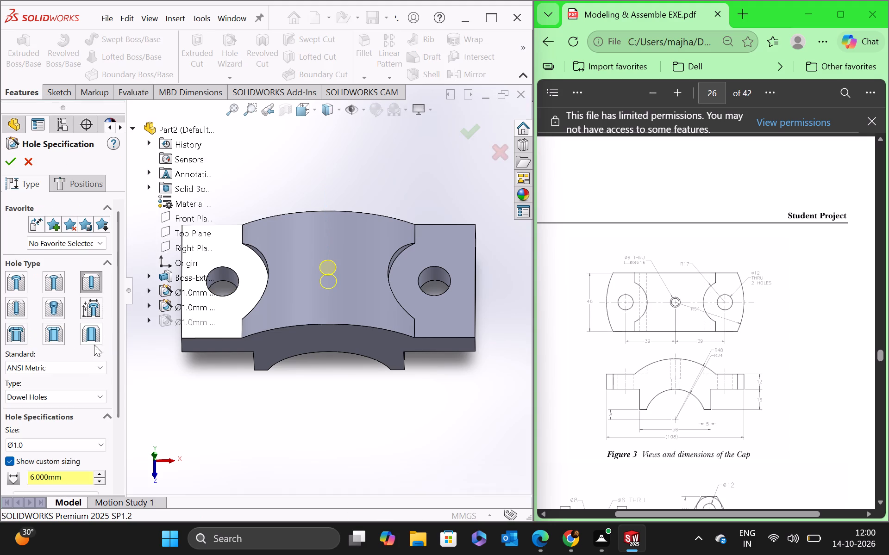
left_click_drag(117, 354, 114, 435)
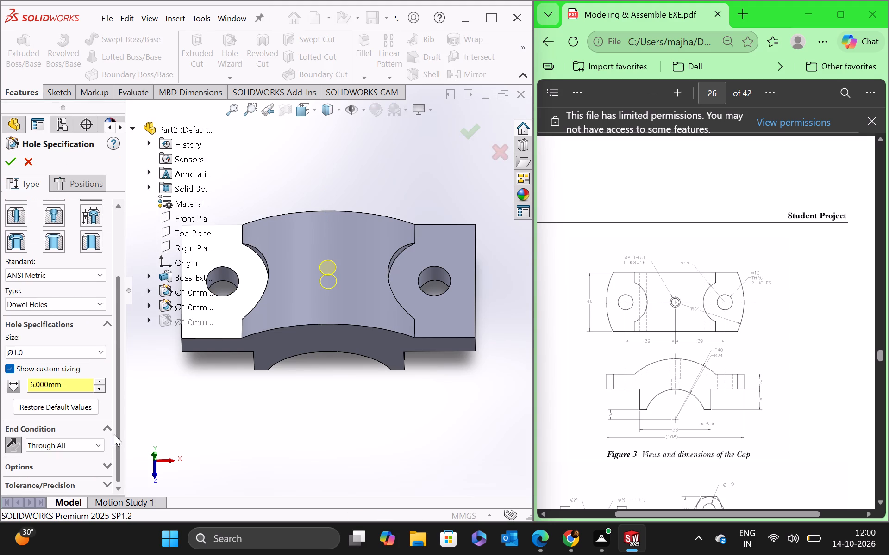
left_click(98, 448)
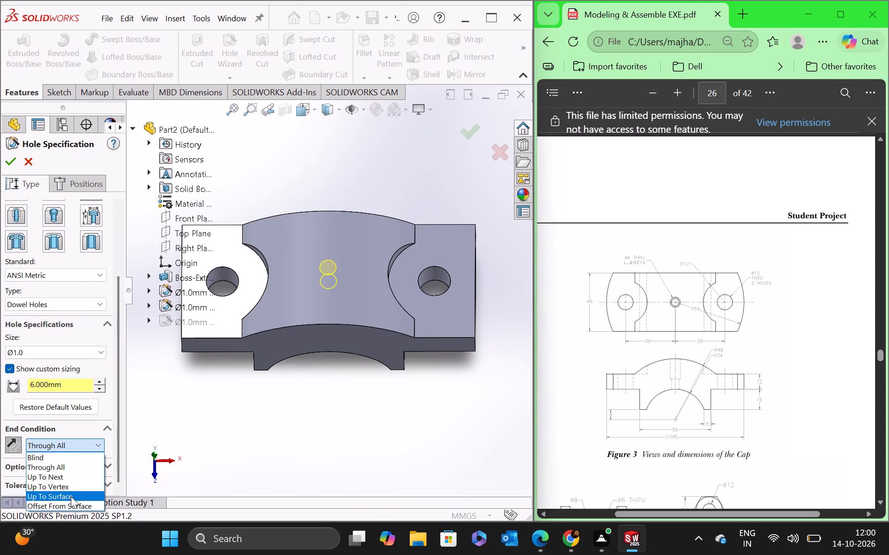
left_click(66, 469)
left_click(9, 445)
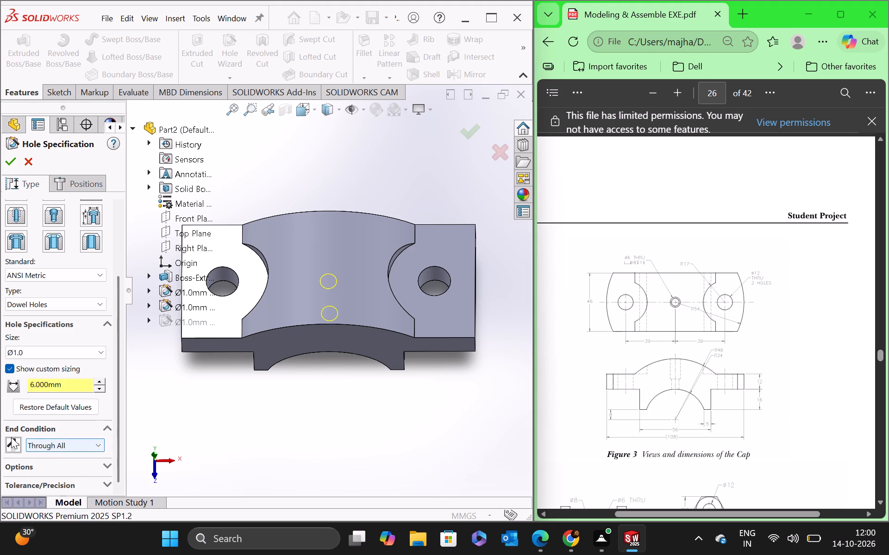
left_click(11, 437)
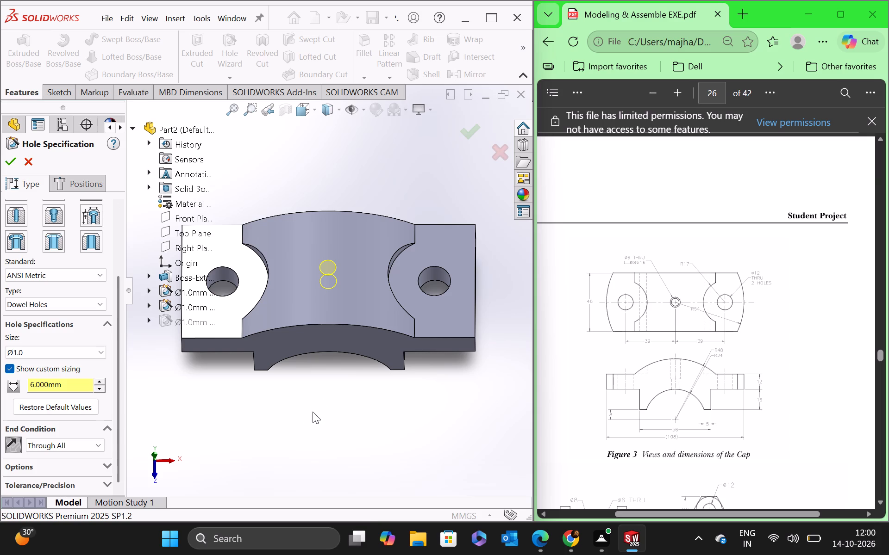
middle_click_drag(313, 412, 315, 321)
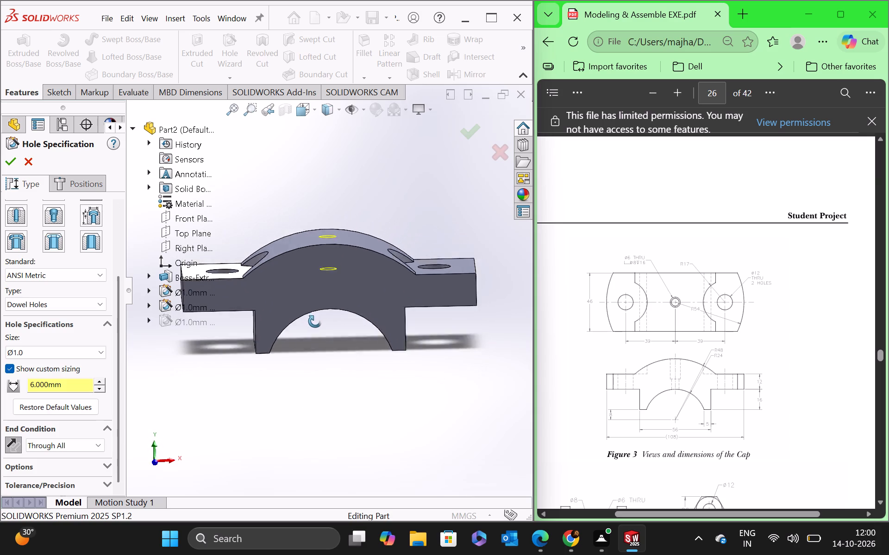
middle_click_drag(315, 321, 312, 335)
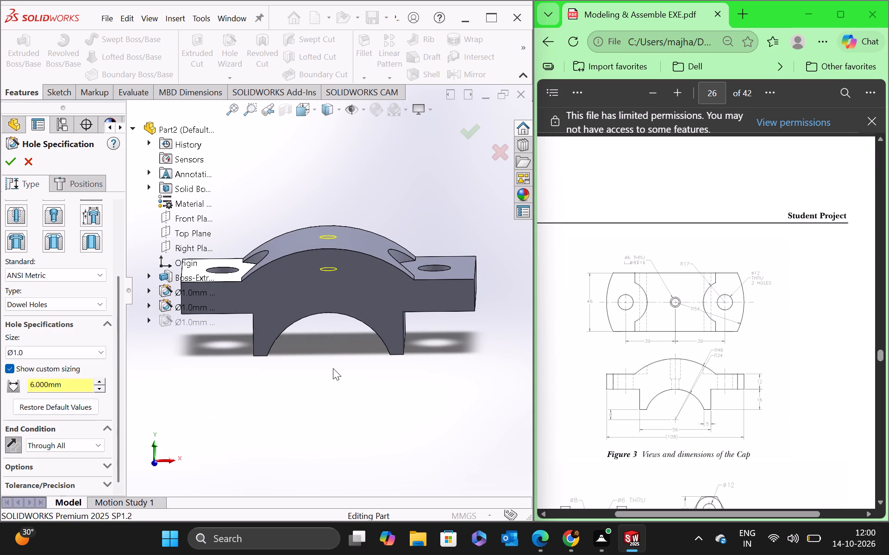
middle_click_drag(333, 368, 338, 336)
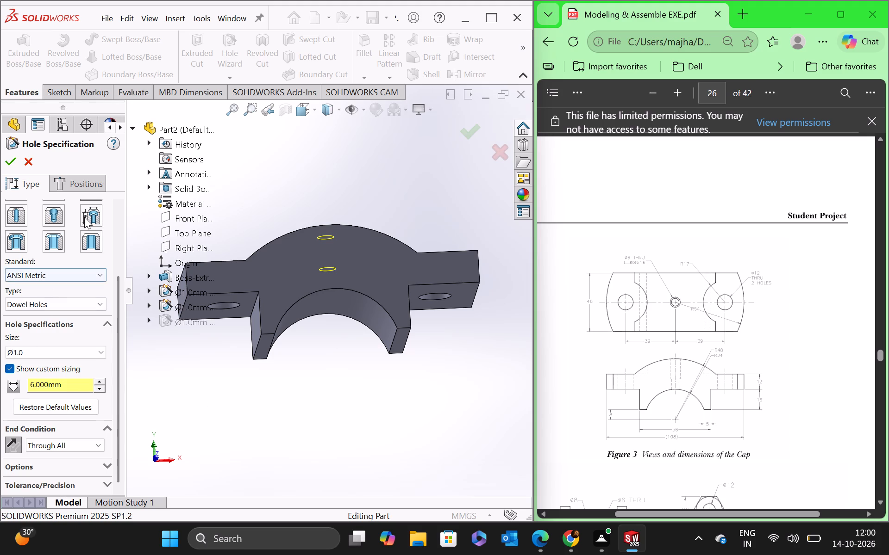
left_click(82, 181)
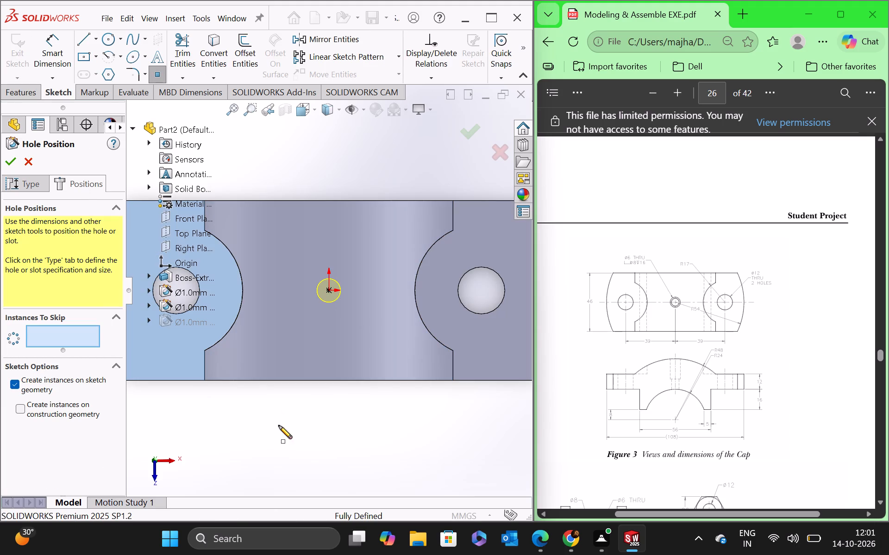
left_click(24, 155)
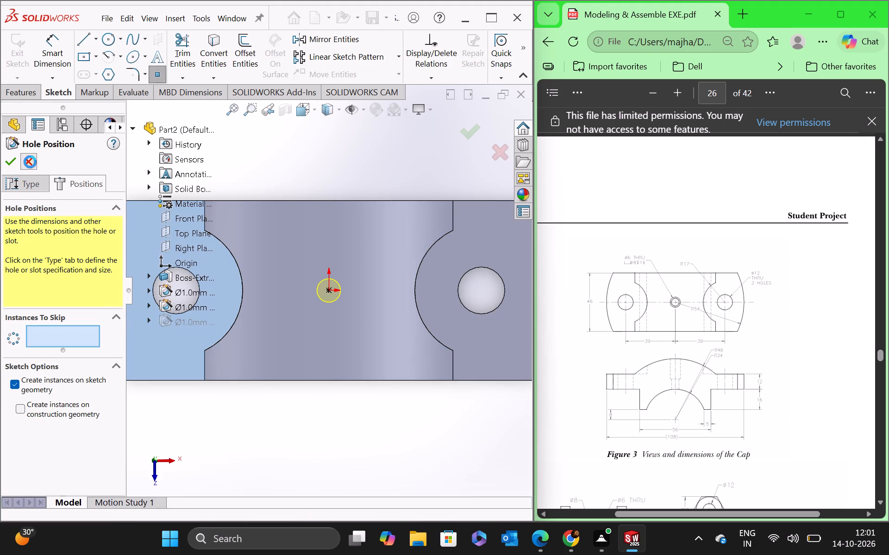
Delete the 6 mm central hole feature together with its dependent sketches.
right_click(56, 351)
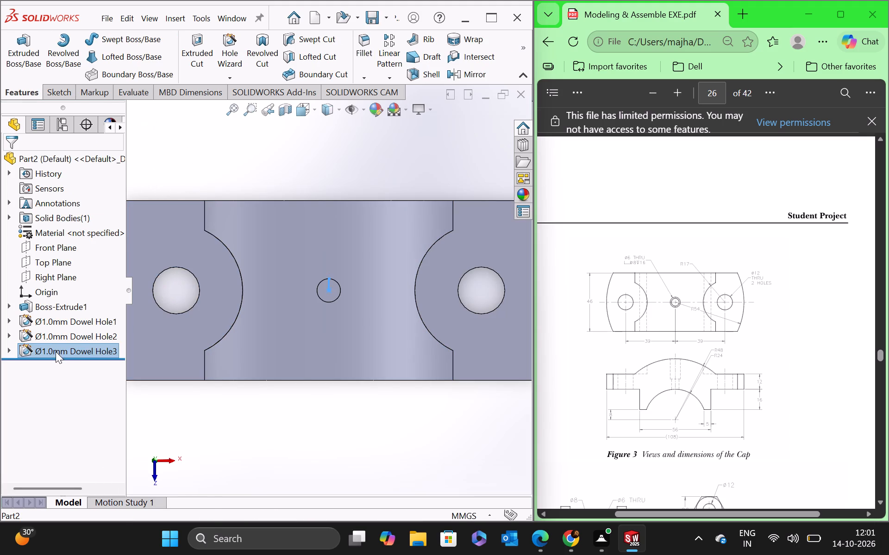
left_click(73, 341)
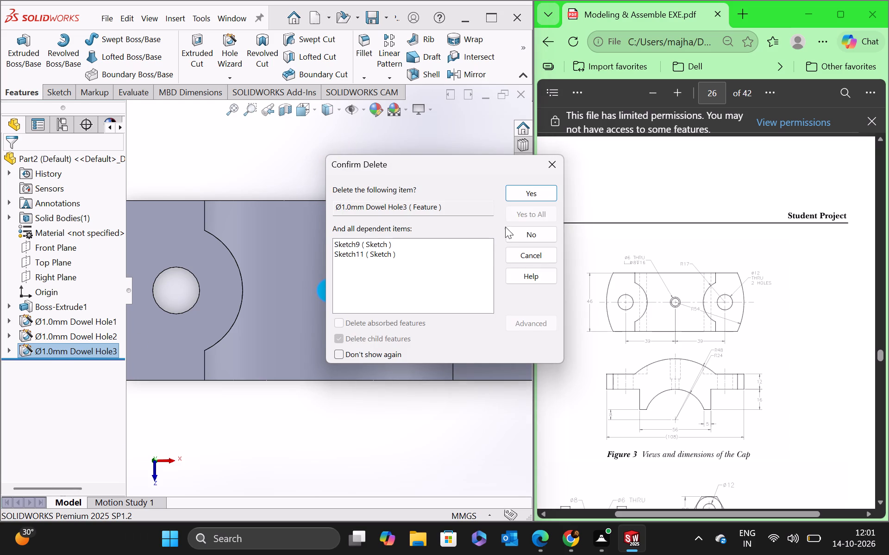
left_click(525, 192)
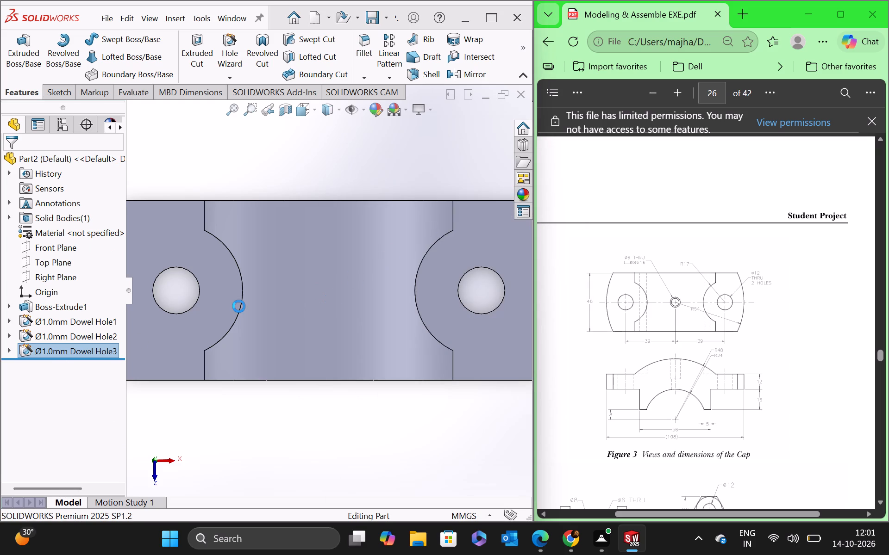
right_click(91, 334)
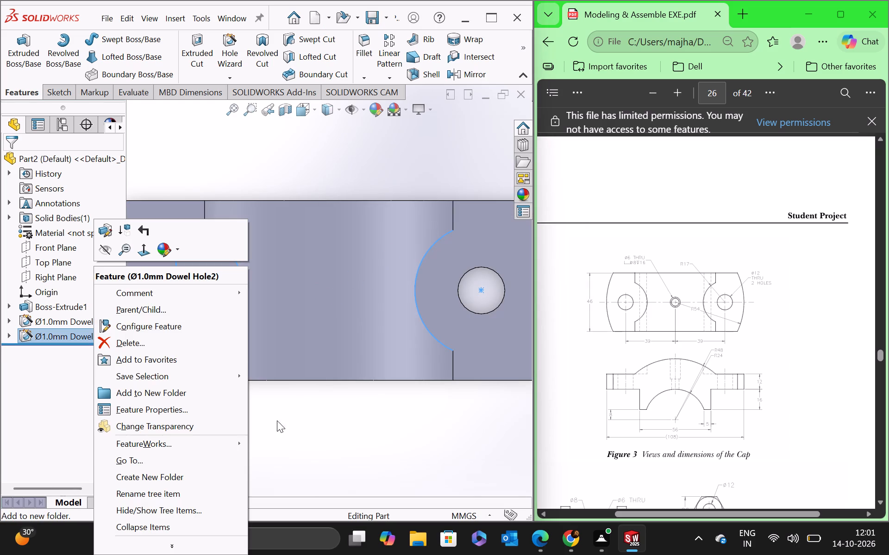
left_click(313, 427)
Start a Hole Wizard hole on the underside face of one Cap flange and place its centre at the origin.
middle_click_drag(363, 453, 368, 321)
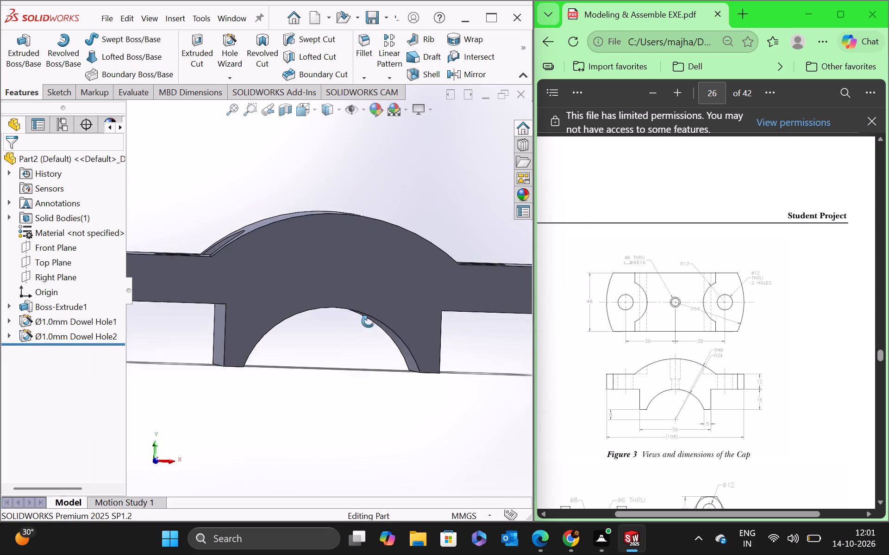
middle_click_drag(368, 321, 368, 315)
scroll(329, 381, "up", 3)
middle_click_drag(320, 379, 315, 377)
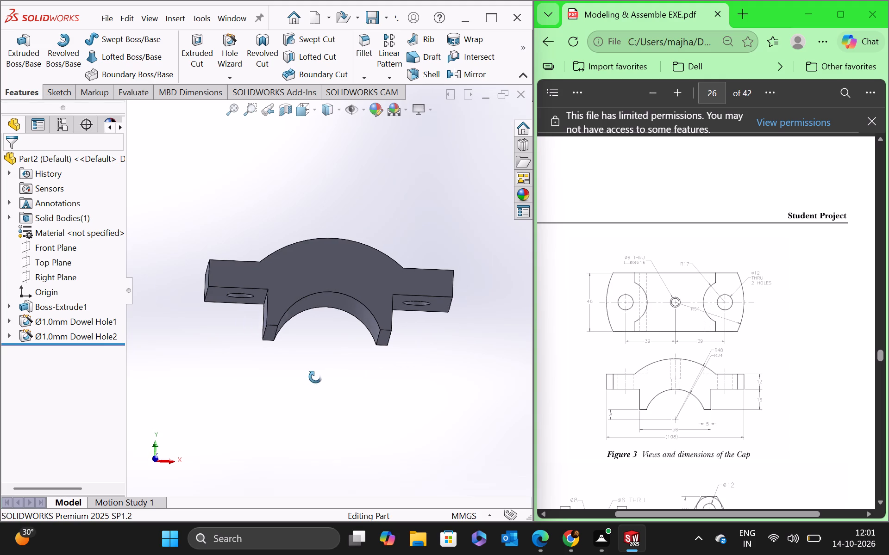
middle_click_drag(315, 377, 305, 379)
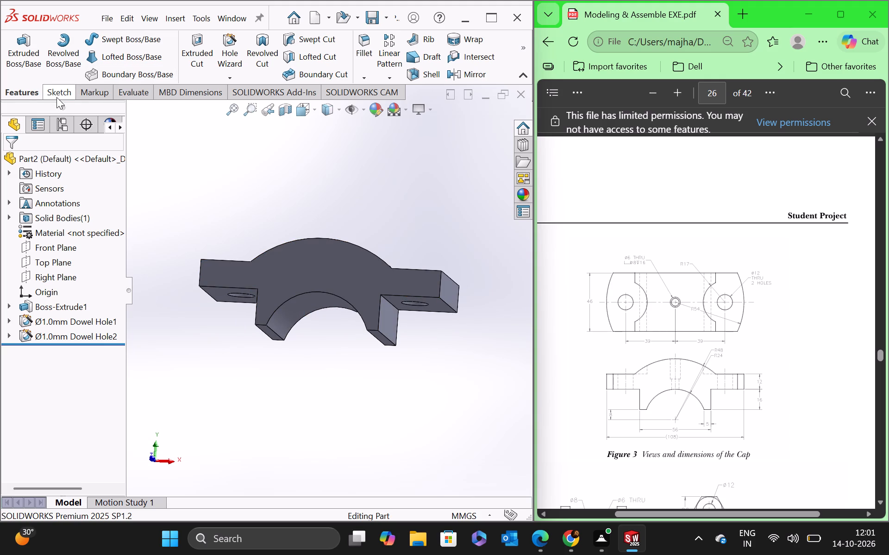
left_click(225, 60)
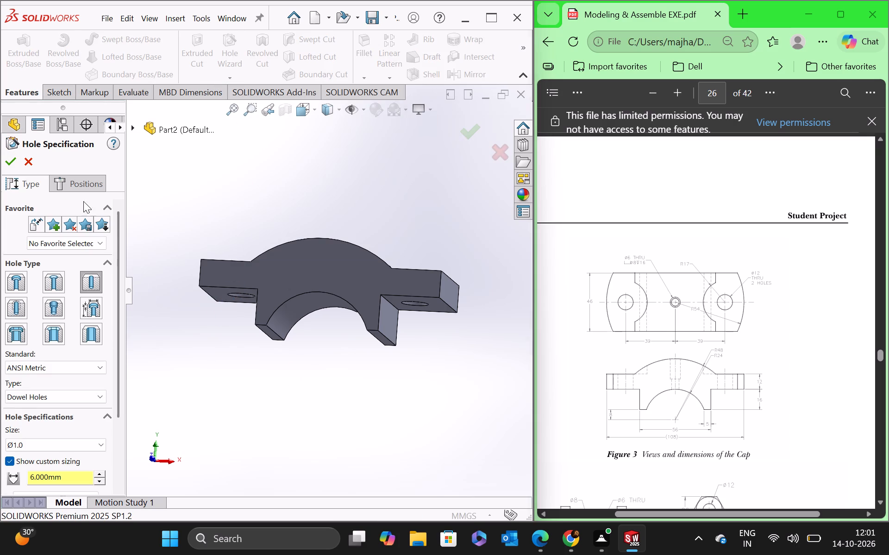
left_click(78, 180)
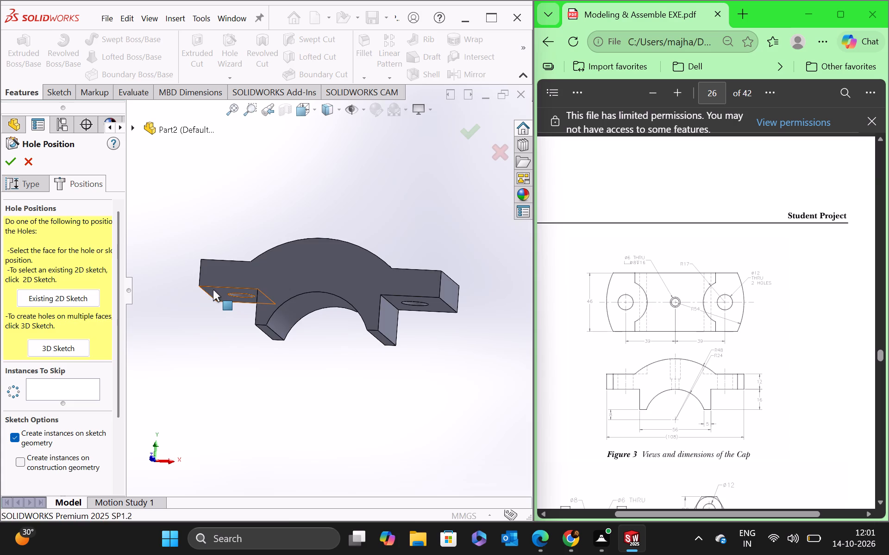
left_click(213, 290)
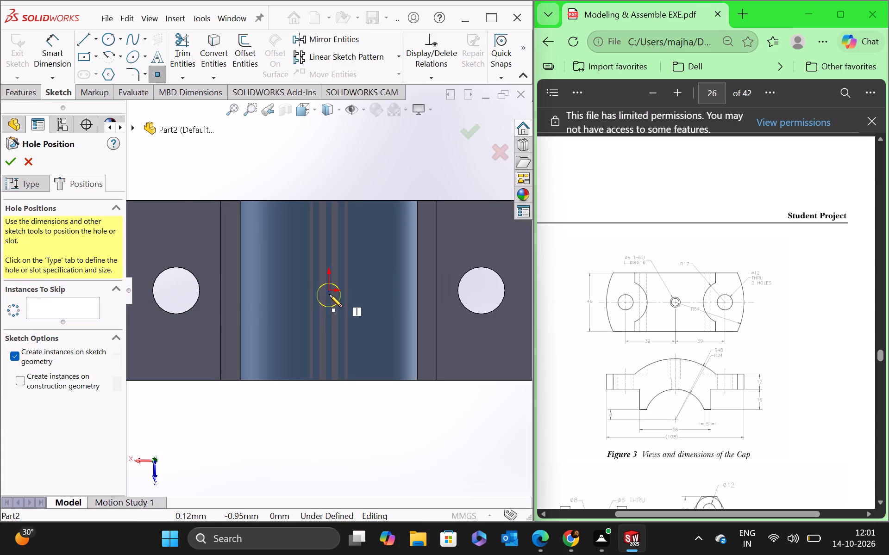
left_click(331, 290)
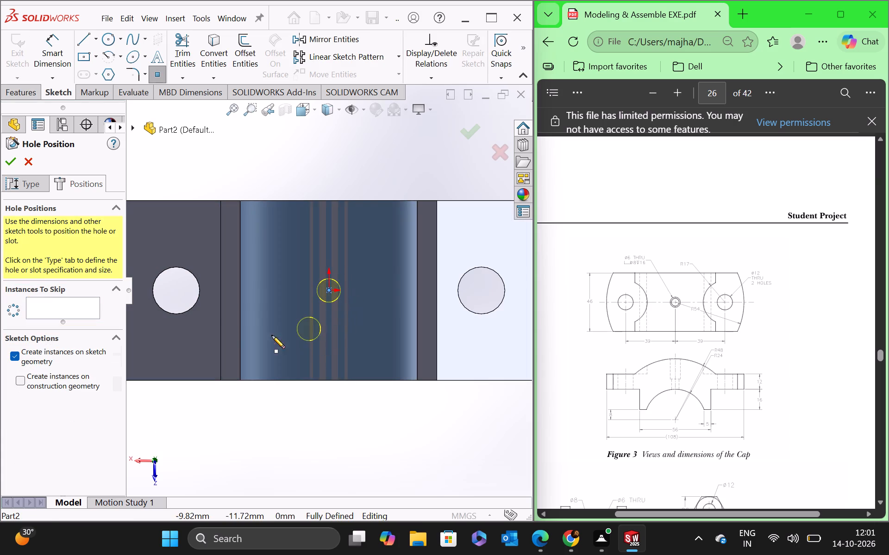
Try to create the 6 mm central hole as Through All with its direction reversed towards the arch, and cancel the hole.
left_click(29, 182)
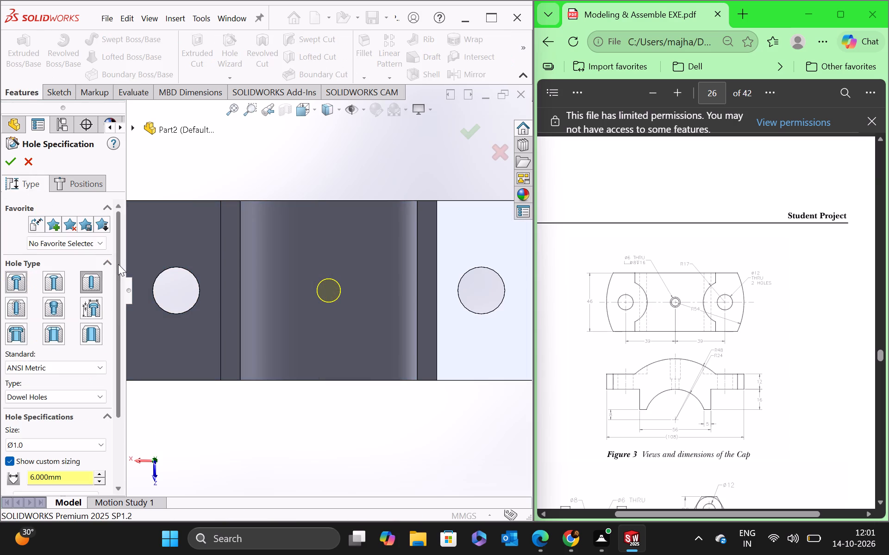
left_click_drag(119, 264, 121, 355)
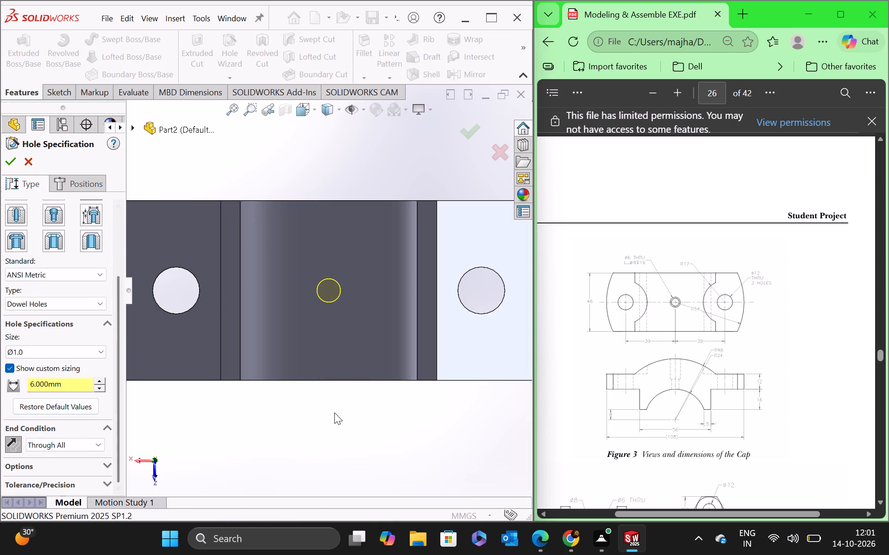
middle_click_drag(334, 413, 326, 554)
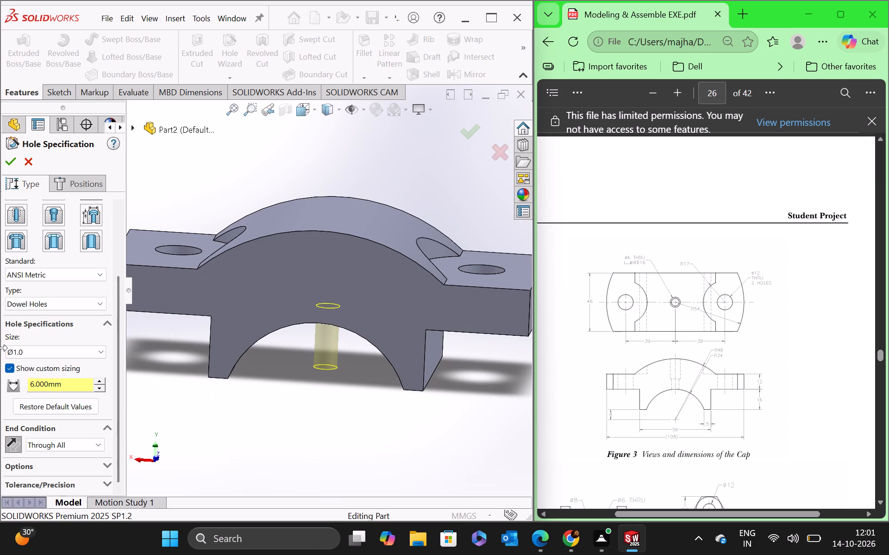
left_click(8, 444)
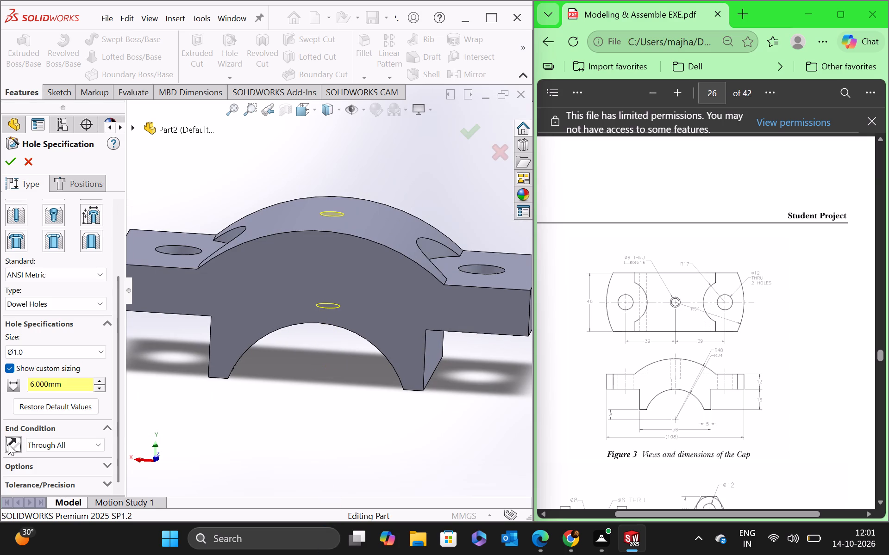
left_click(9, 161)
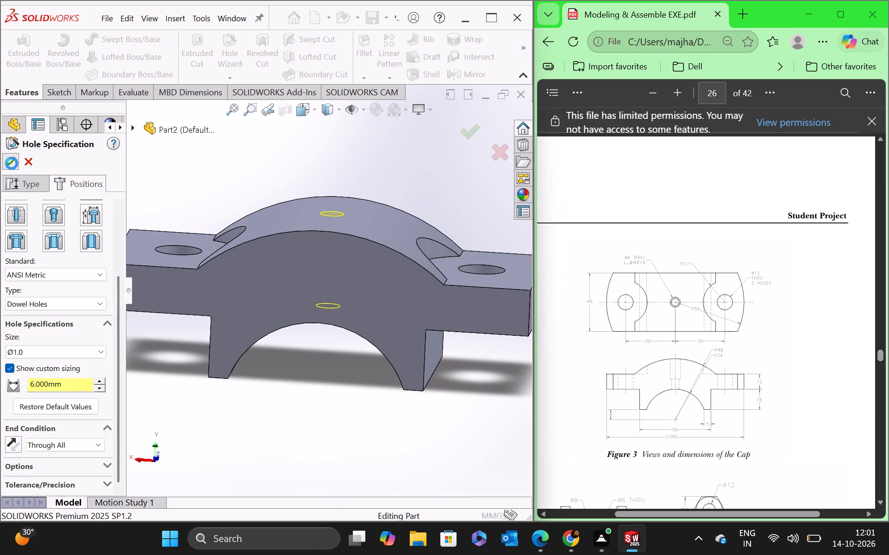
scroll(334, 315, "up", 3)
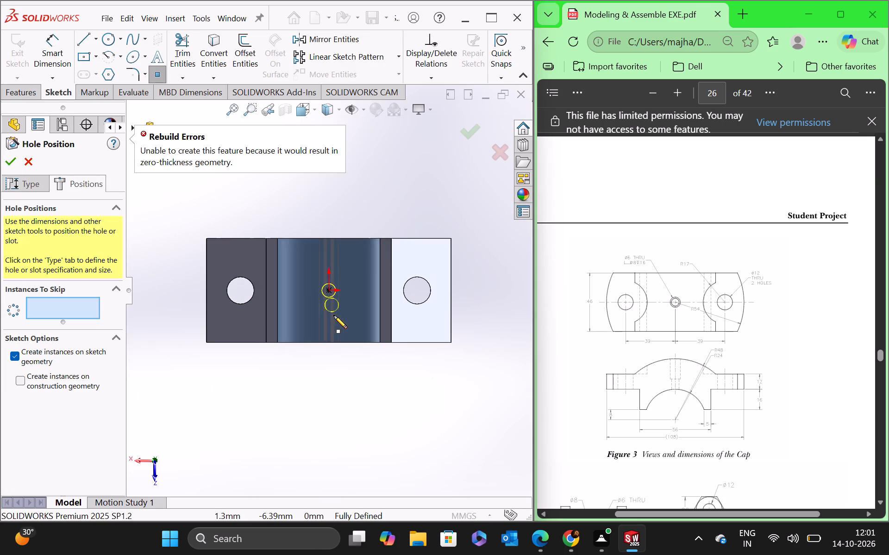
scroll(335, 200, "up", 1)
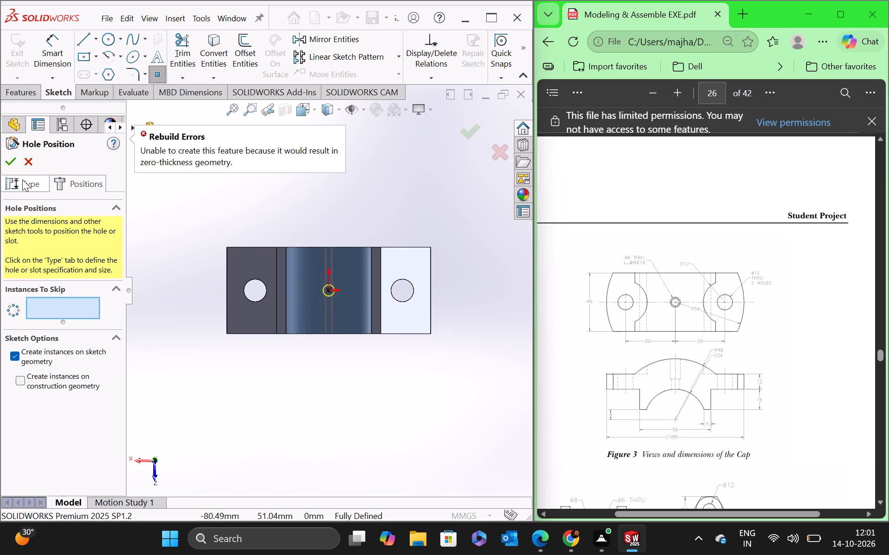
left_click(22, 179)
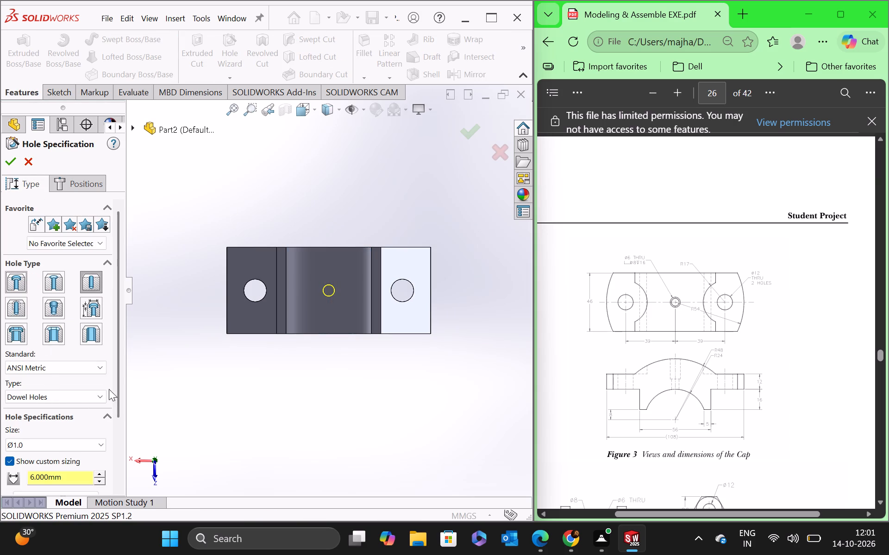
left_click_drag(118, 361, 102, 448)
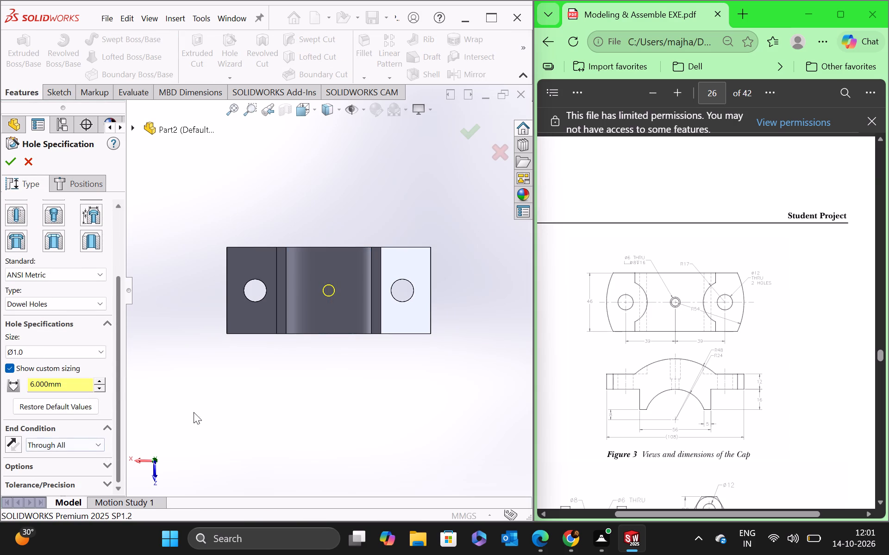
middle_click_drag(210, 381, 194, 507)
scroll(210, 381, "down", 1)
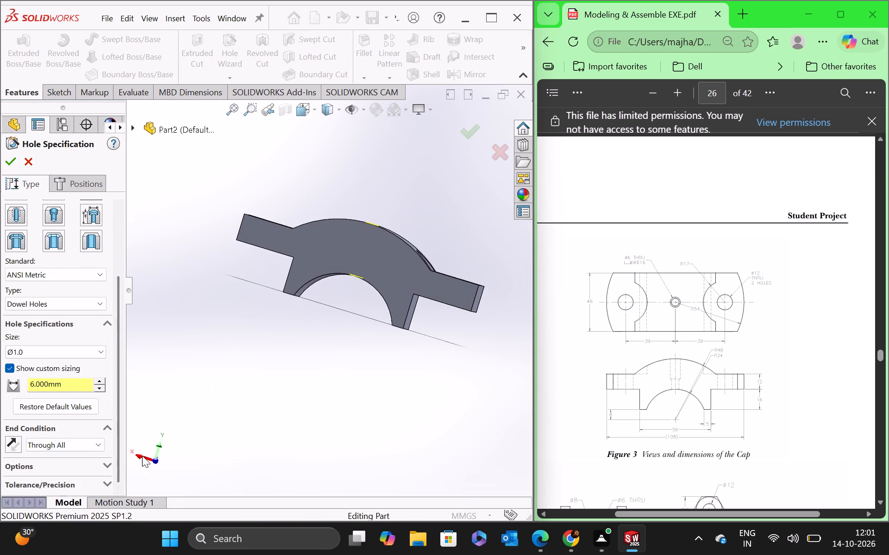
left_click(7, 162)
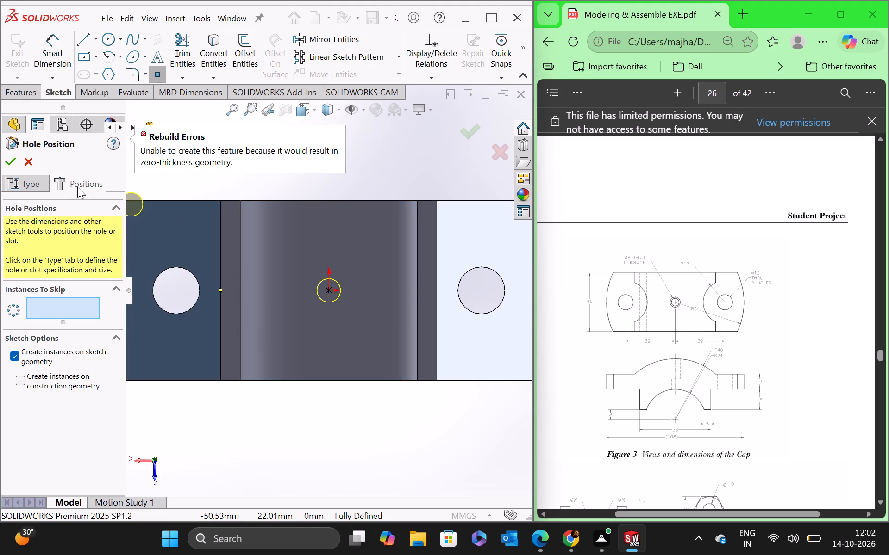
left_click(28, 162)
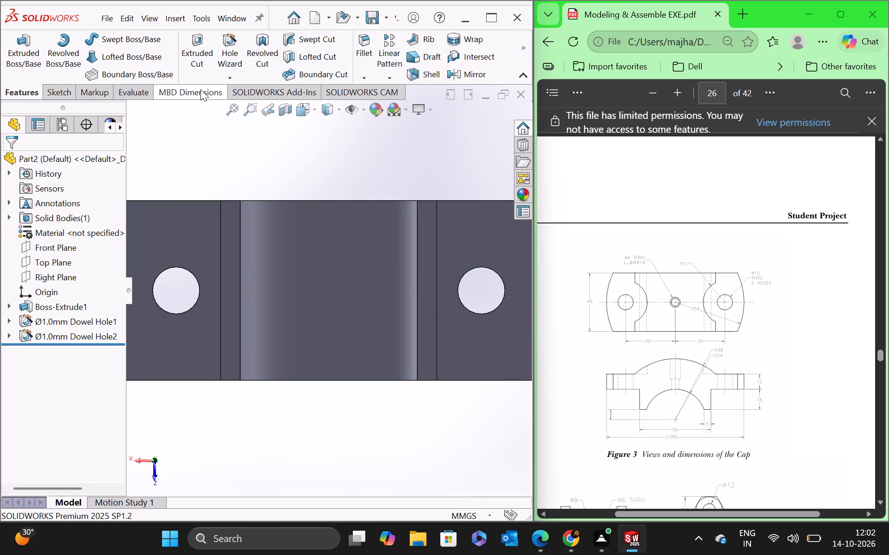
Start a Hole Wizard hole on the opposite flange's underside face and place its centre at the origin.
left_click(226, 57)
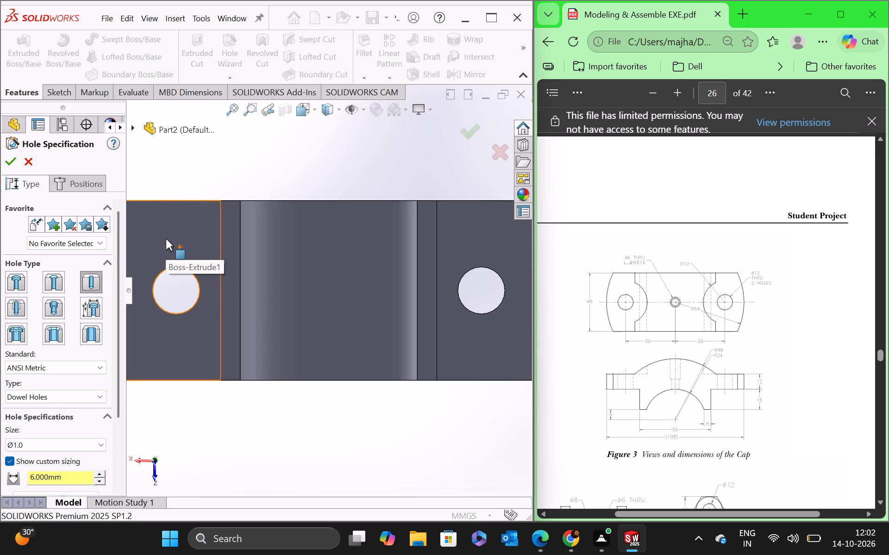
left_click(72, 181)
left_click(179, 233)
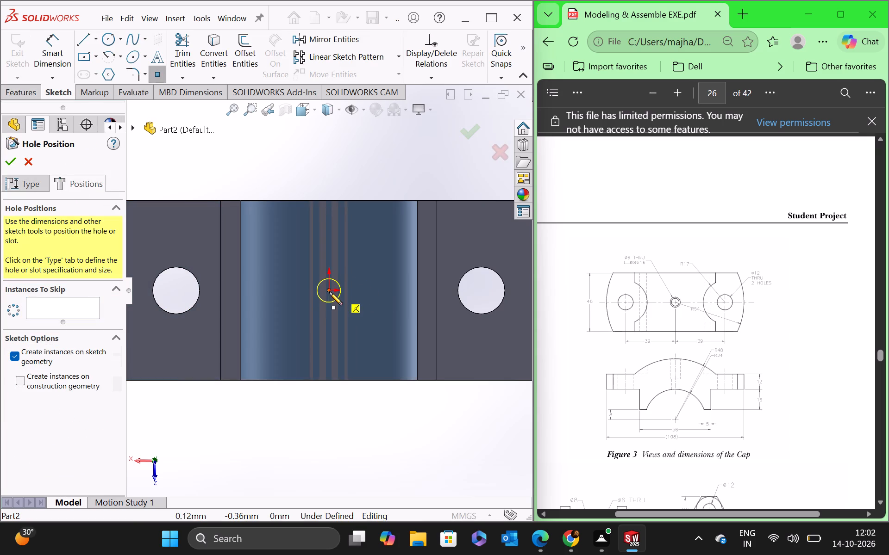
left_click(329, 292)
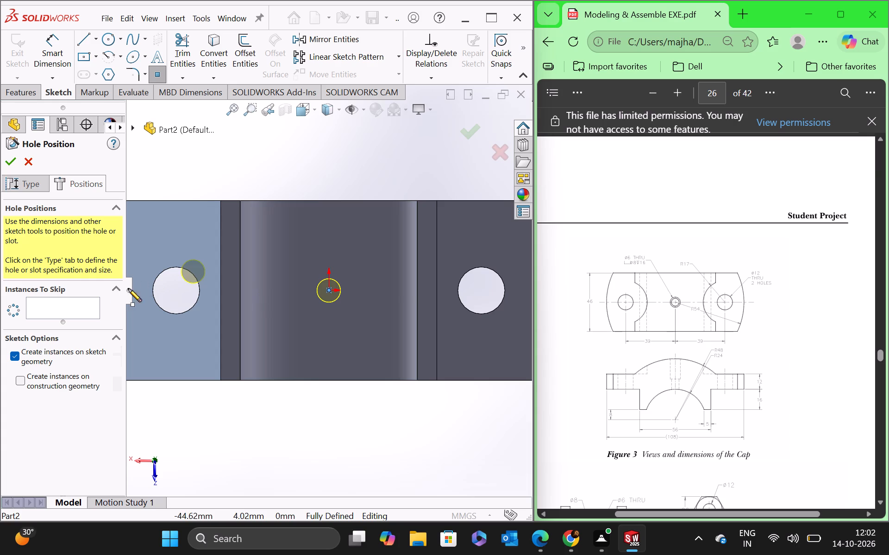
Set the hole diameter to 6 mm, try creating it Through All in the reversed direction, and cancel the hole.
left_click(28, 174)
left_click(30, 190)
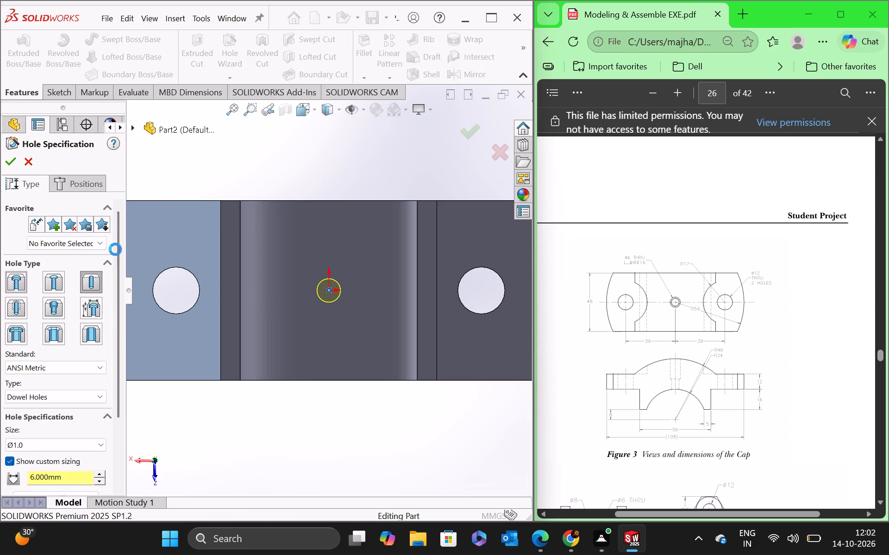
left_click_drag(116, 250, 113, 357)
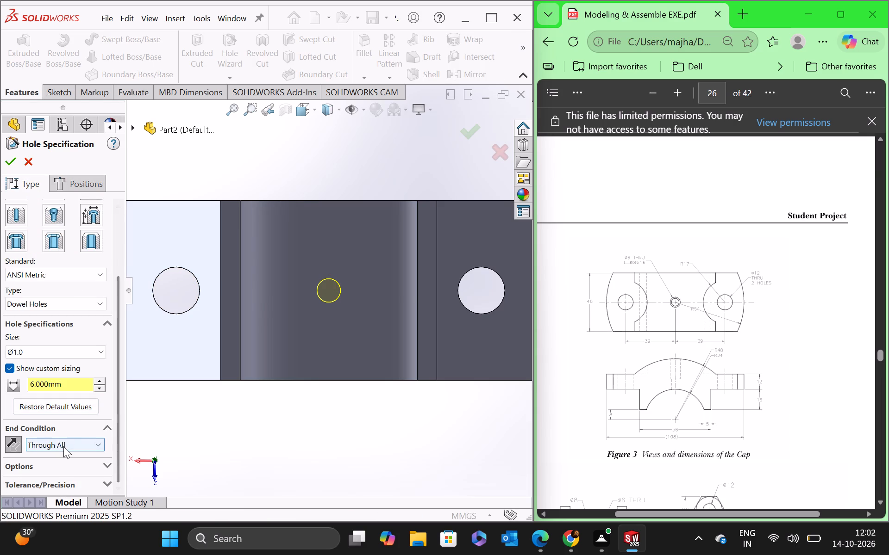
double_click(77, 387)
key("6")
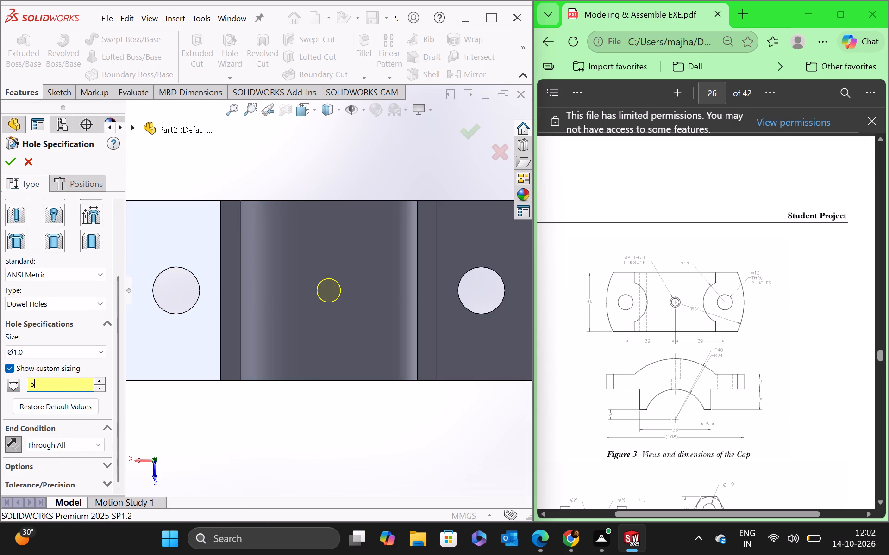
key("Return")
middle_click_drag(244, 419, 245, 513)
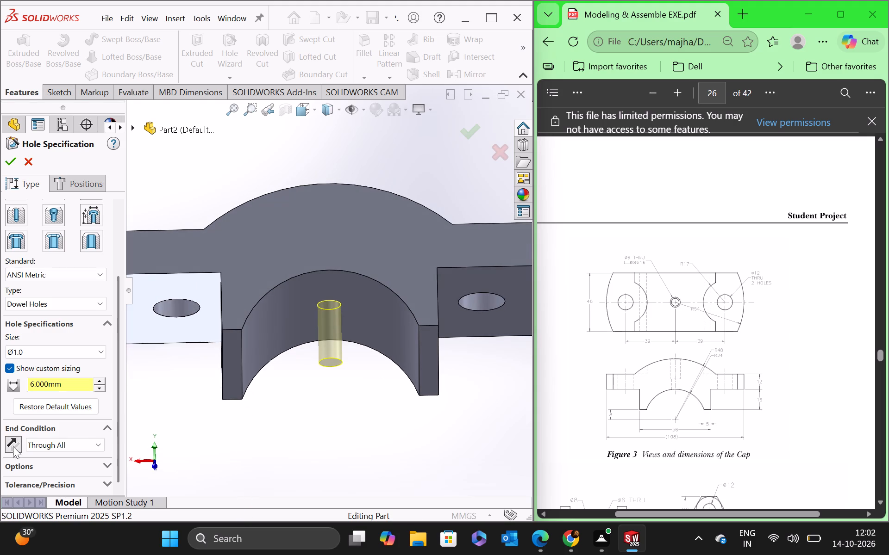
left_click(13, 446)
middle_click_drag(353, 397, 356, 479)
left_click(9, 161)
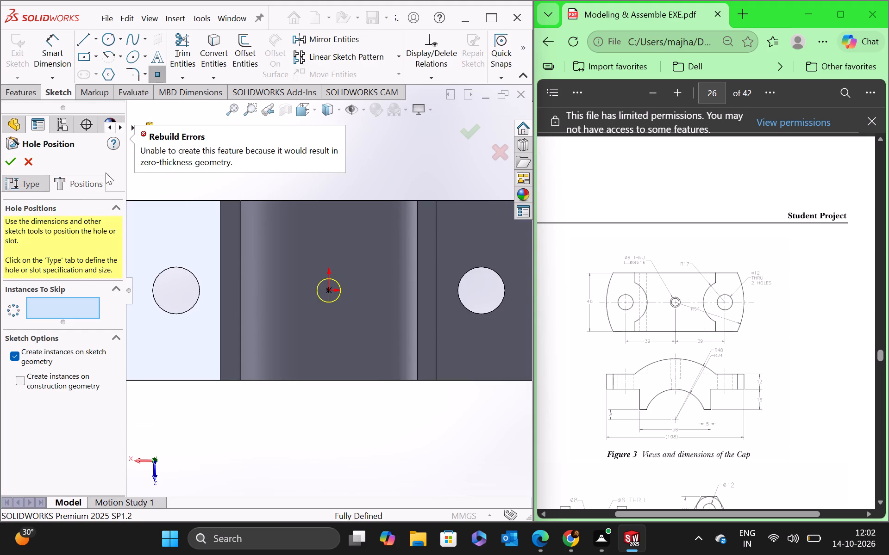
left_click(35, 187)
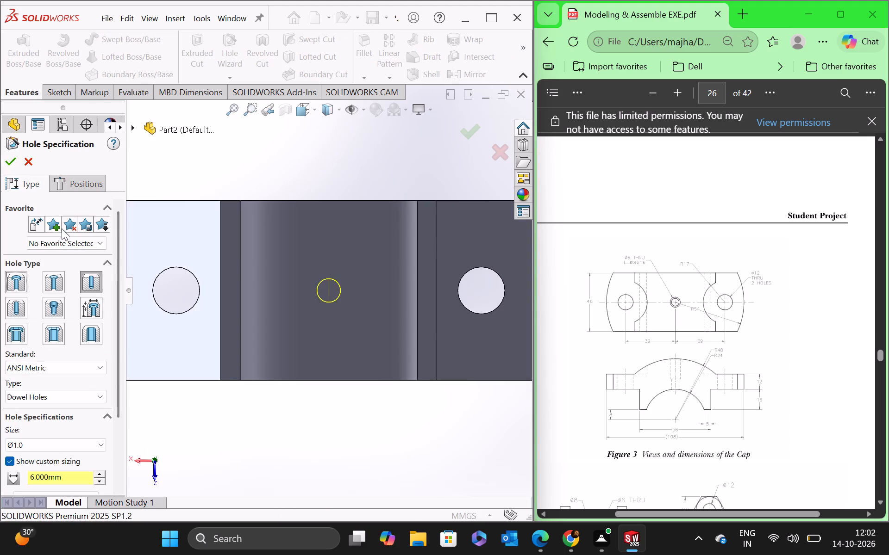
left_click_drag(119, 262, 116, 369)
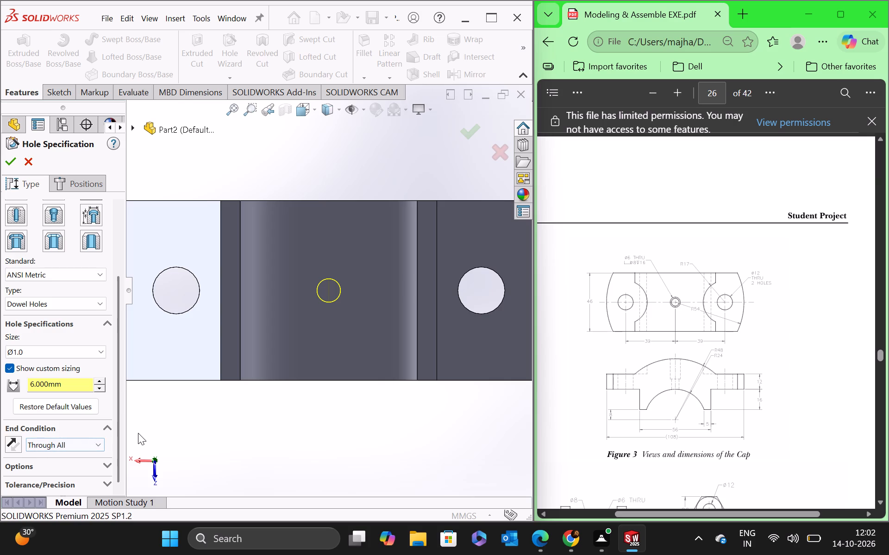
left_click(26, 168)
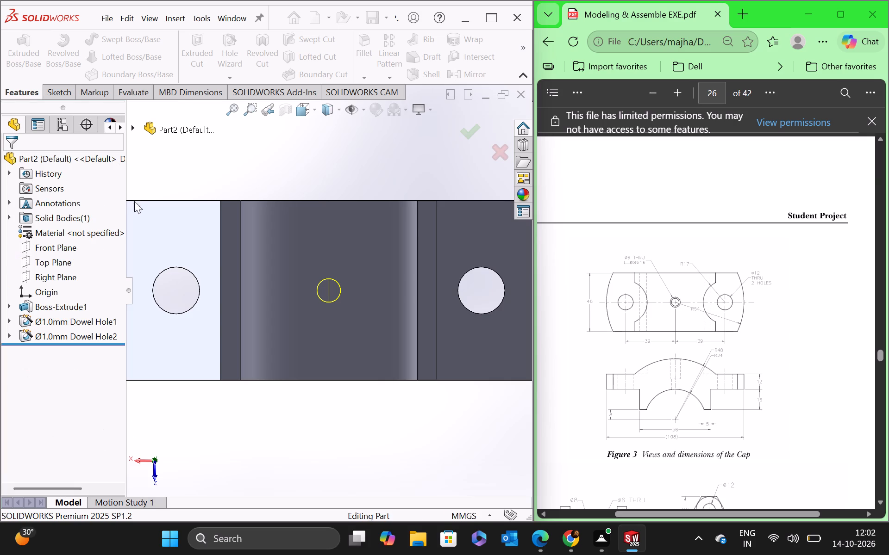
Bring up the additional feature commands for continuing the Cap model.
scroll(255, 199, "up", 2)
middle_click_drag(324, 177, 318, 346)
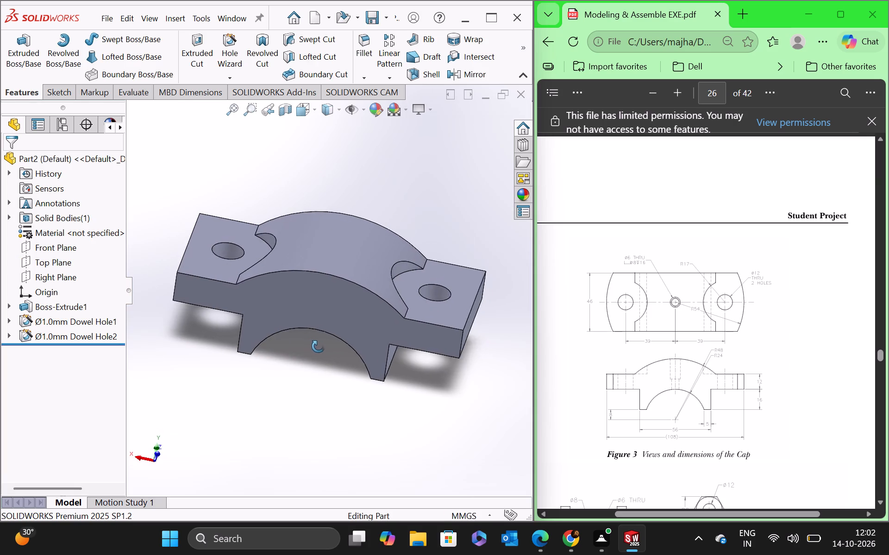
middle_click_drag(318, 346, 333, 347)
left_click(519, 48)
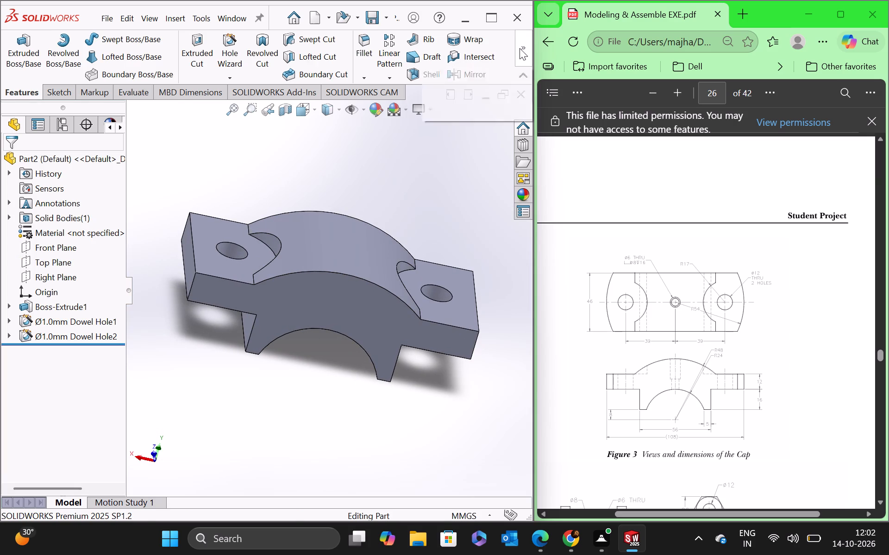
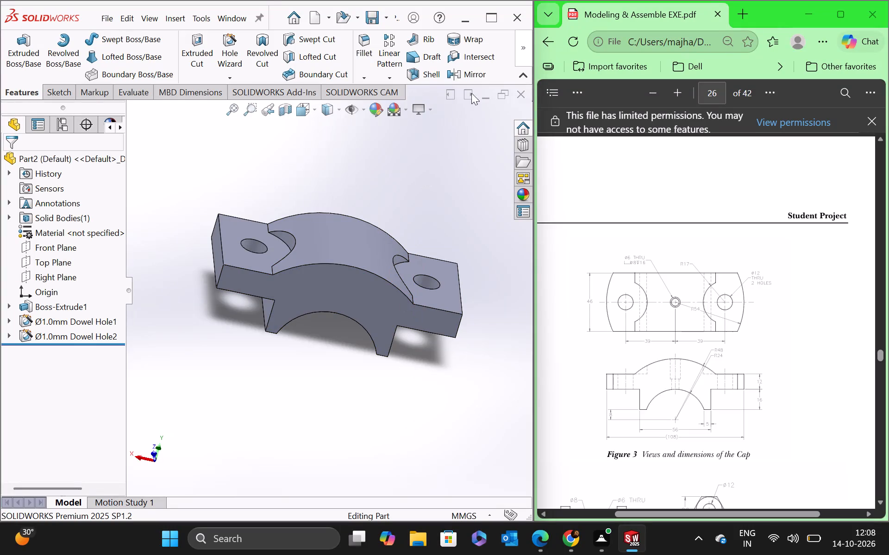
Create a reference plane offset 12 mm above the top face of one of the cap's side flanges.
left_click(528, 50)
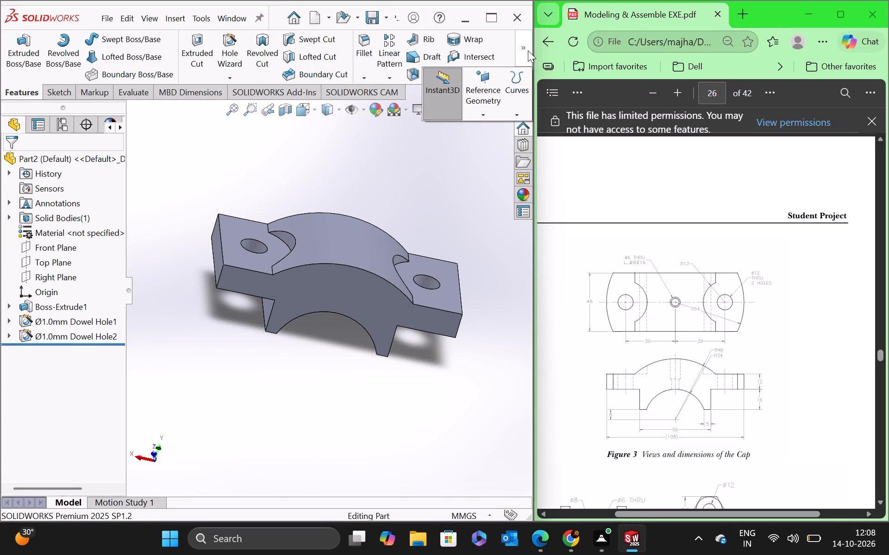
left_click(480, 104)
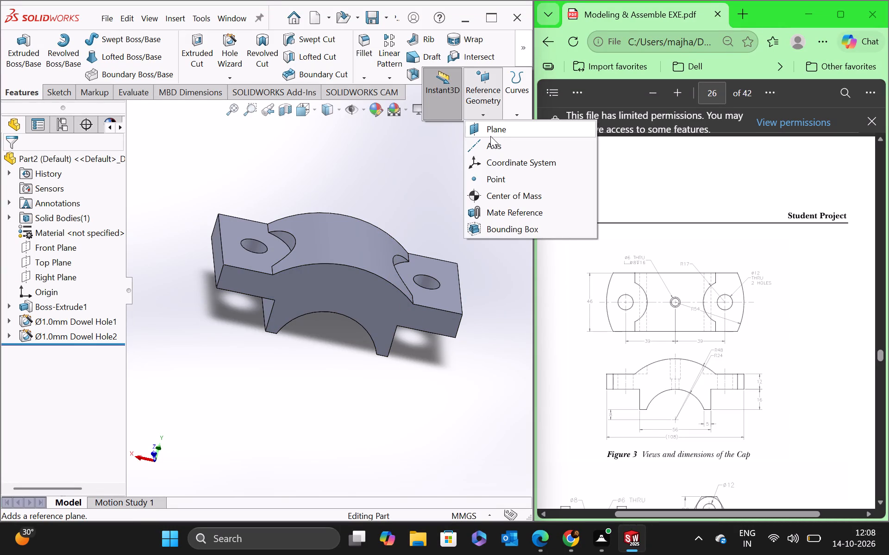
left_click(490, 129)
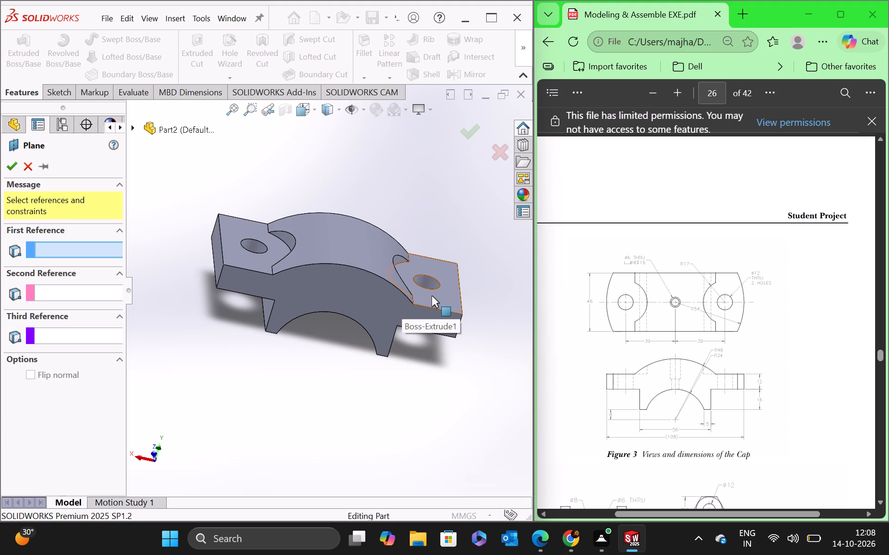
left_click(432, 296)
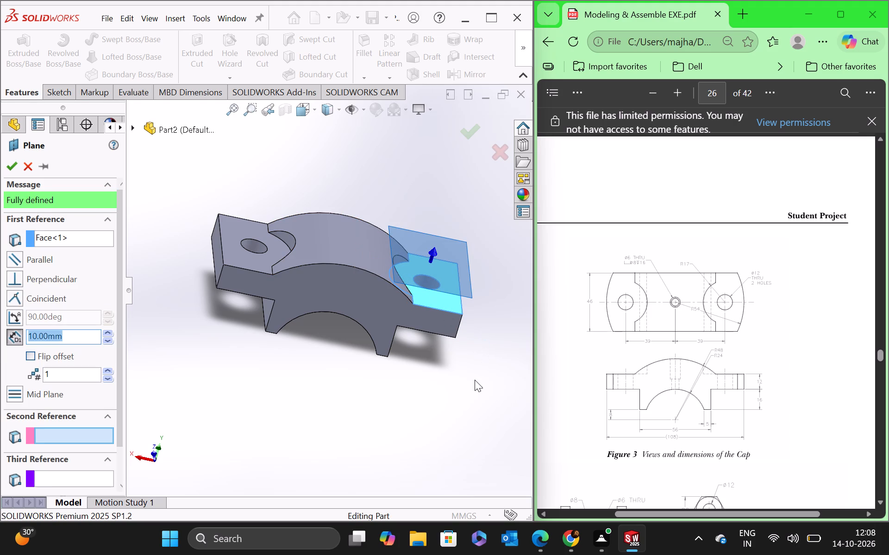
middle_click_drag(474, 383, 477, 339)
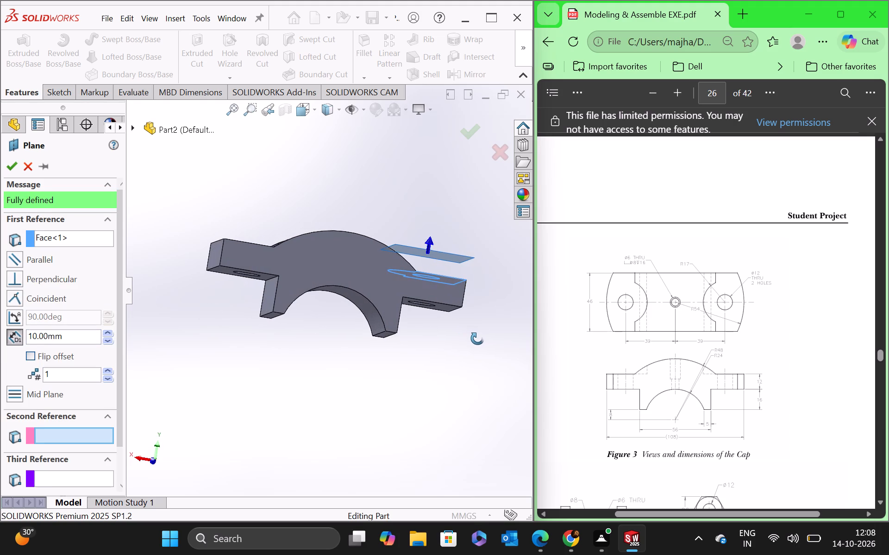
middle_click_drag(477, 339, 475, 341)
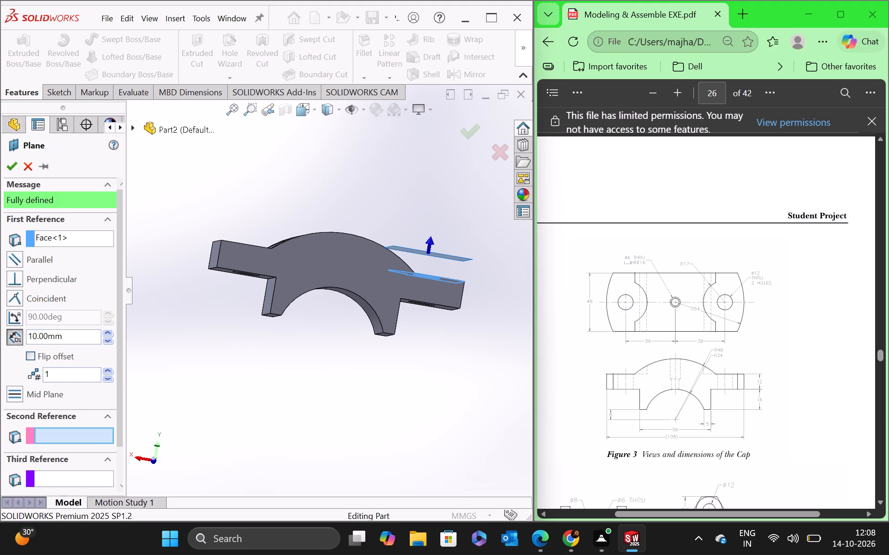
double_click(75, 335)
type("12")
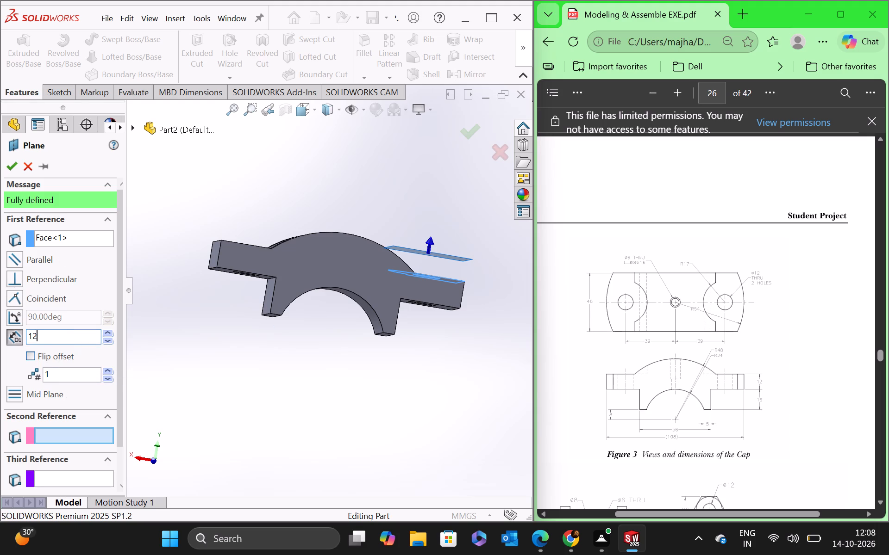
key("Return")
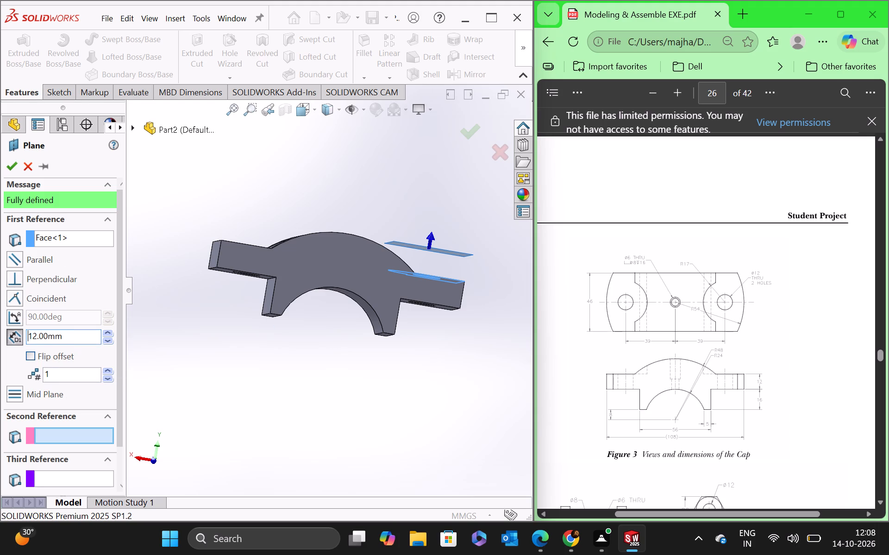
left_click(9, 166)
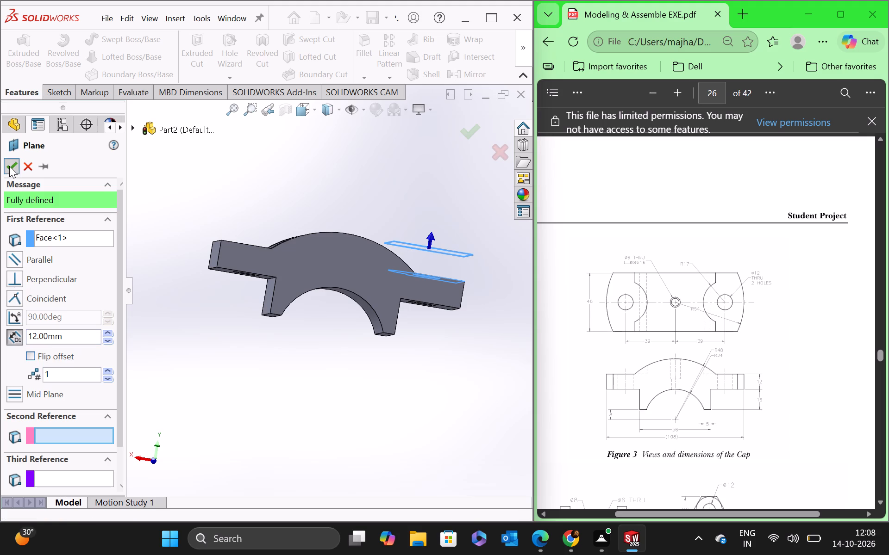
Start a sketch on the new offset plane and draw a circle of about 10.5 mm radius centred on the origin.
middle_click_drag(374, 204, 357, 294)
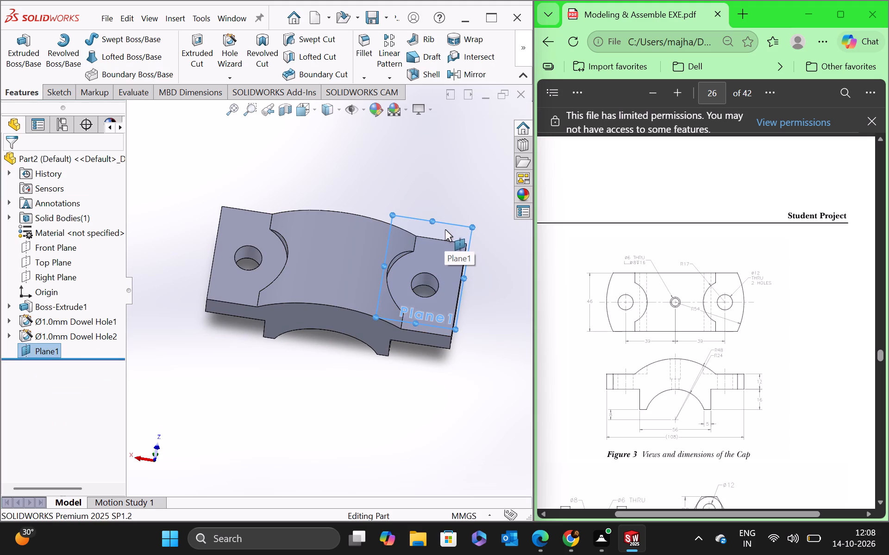
right_click(39, 350)
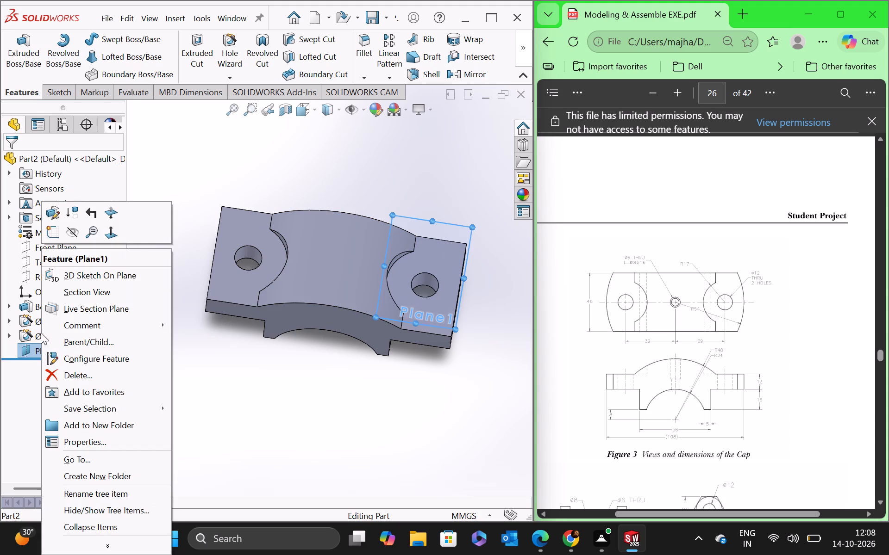
left_click(51, 228)
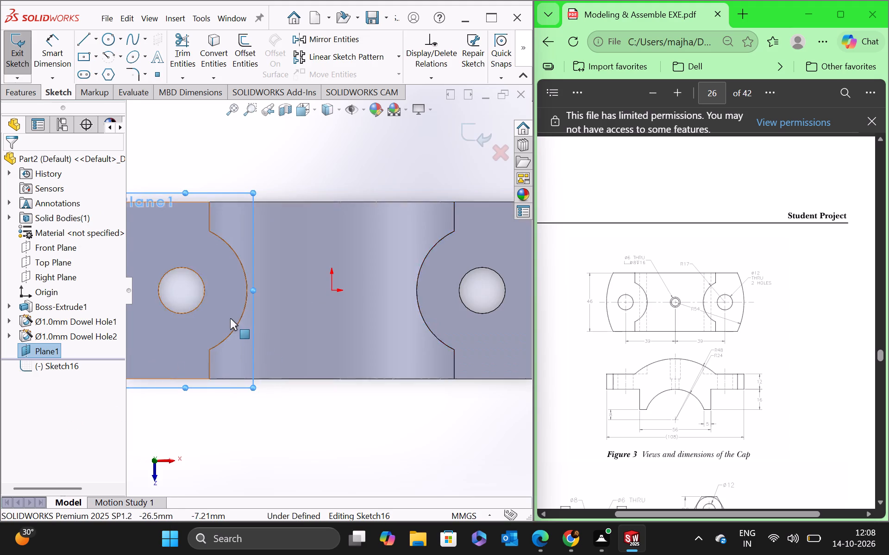
scroll(230, 318, "up", 4)
scroll(232, 265, "down", 2)
left_click(327, 210)
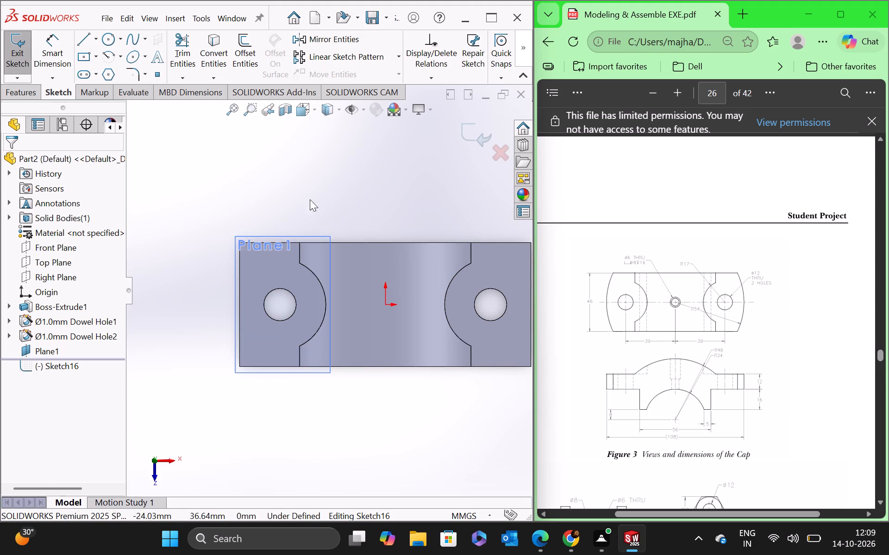
left_click(110, 37)
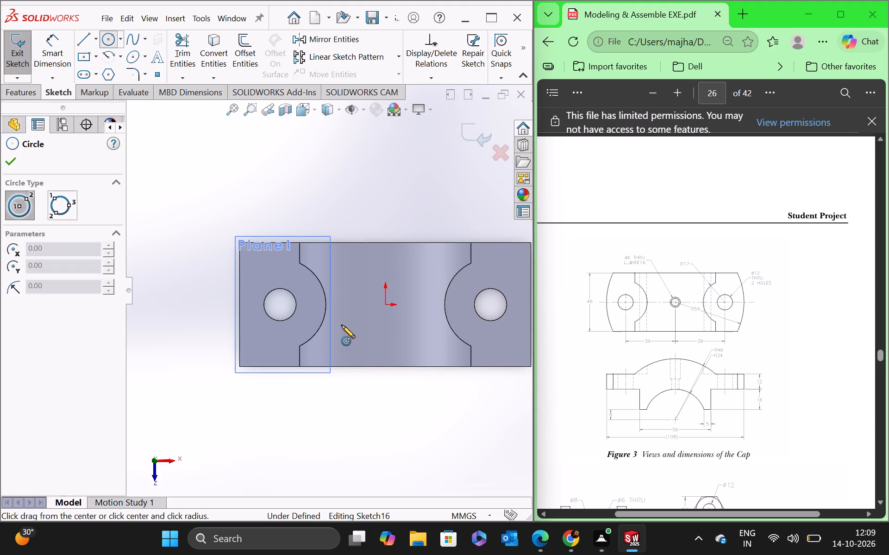
left_click(385, 305)
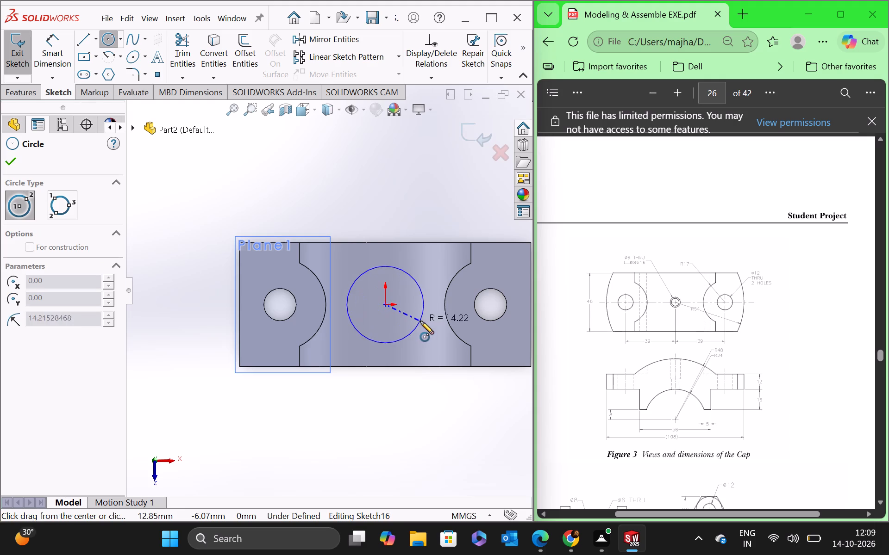
left_click(411, 316)
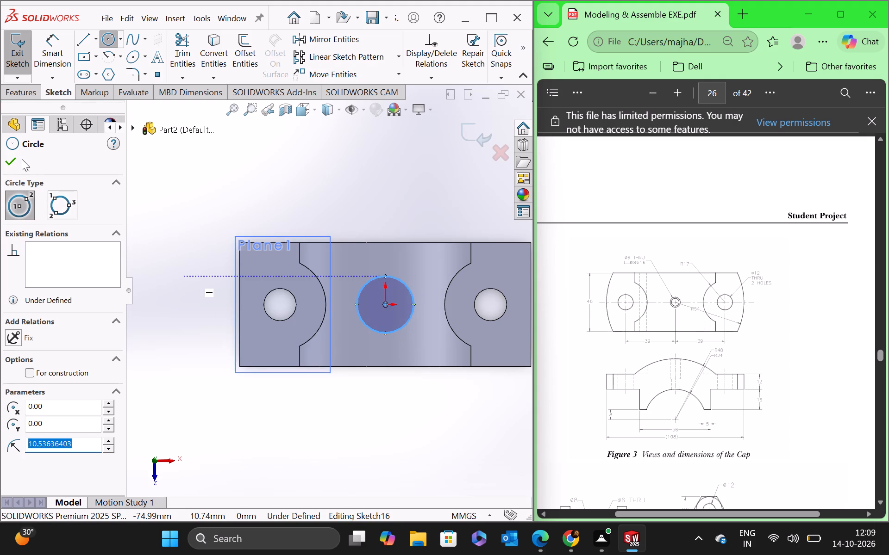
left_click(1, 167)
left_click(11, 161)
Dimension the central circle's diameter as 8 mm.
left_click(45, 55)
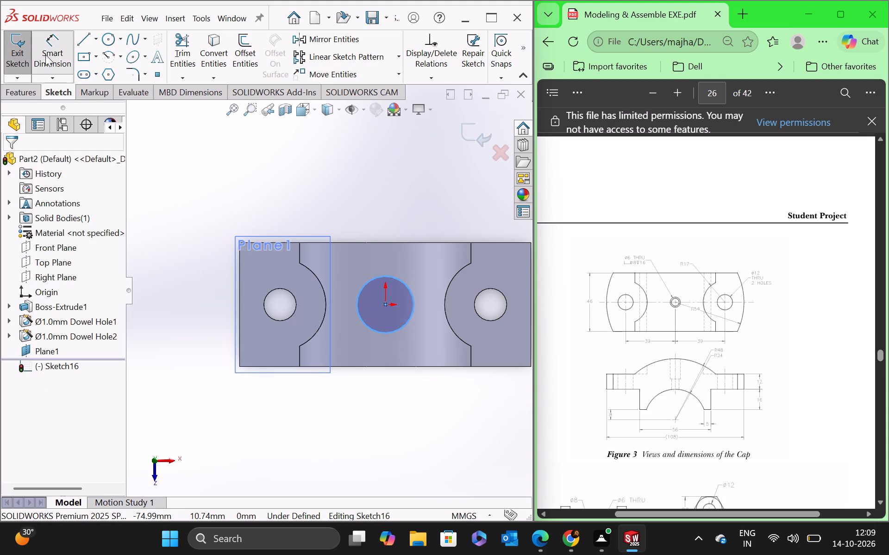
left_click(413, 311)
left_click(465, 304)
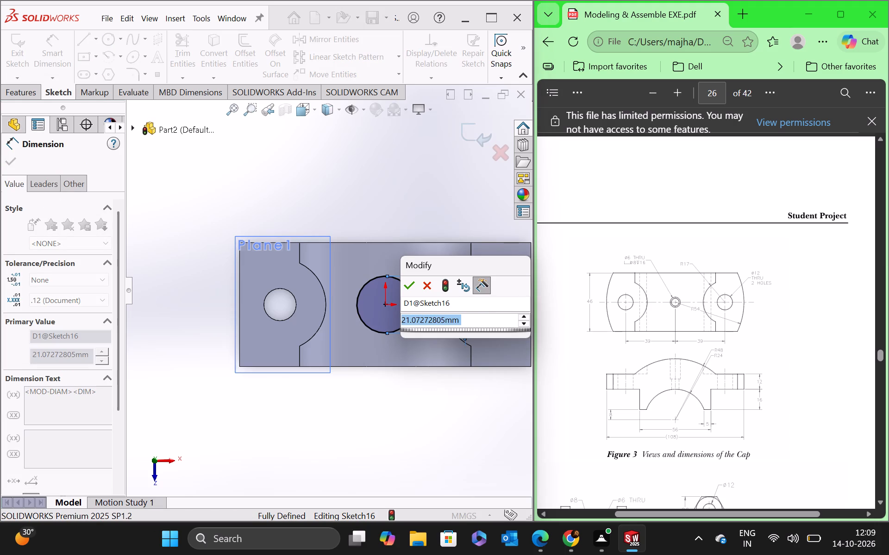
key("8")
key("Return")
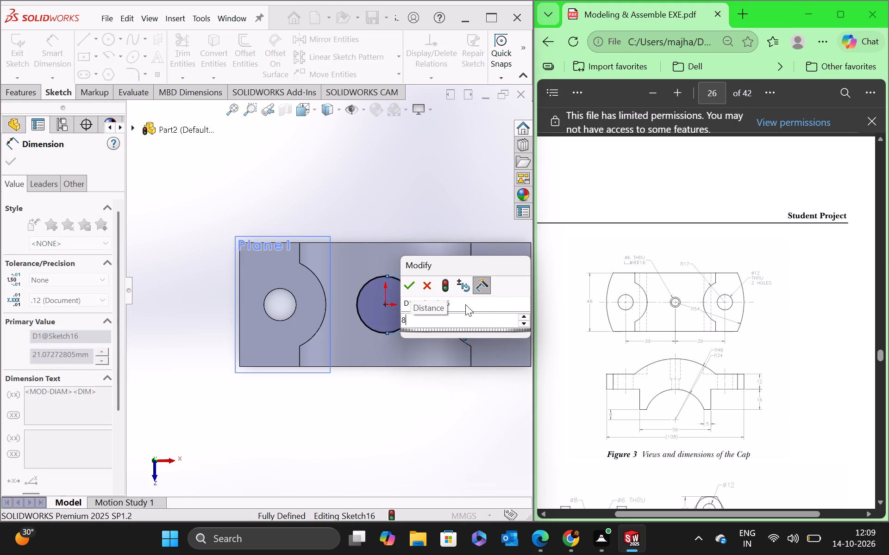
left_click(7, 162)
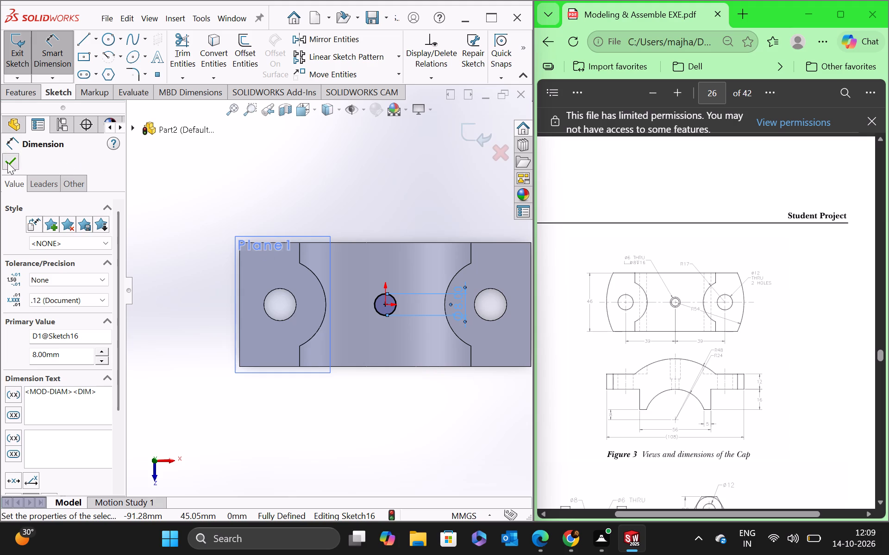
Cut-extrude the 8 mm circle from the sketch plane down into the arched body to a blind depth of 16 mm.
left_click(25, 92)
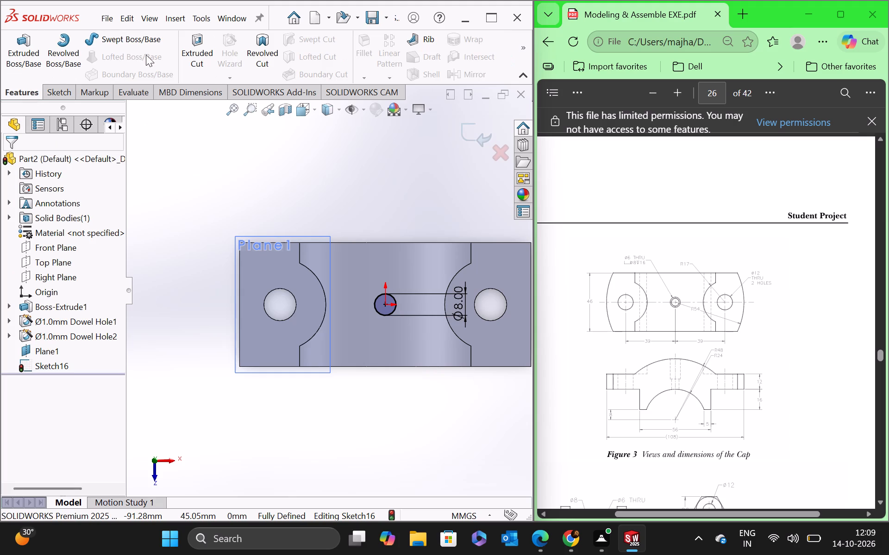
left_click(192, 61)
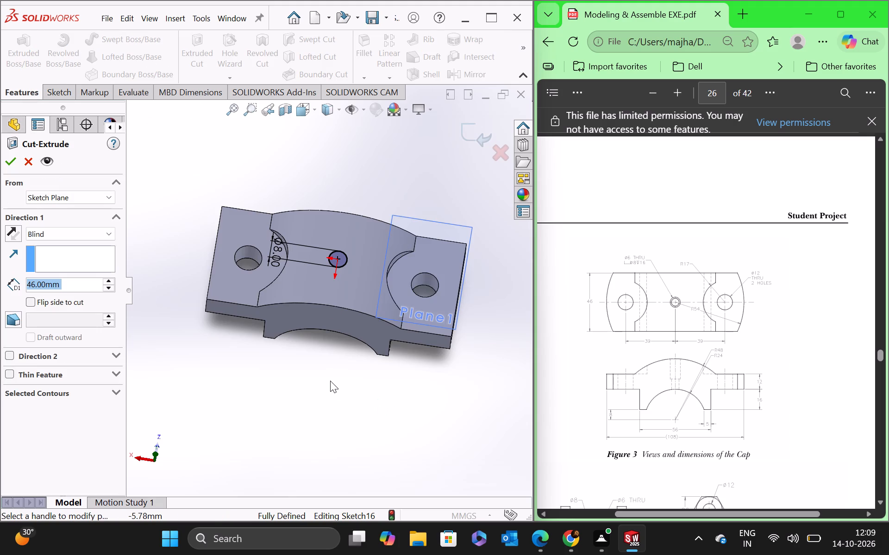
double_click(74, 285)
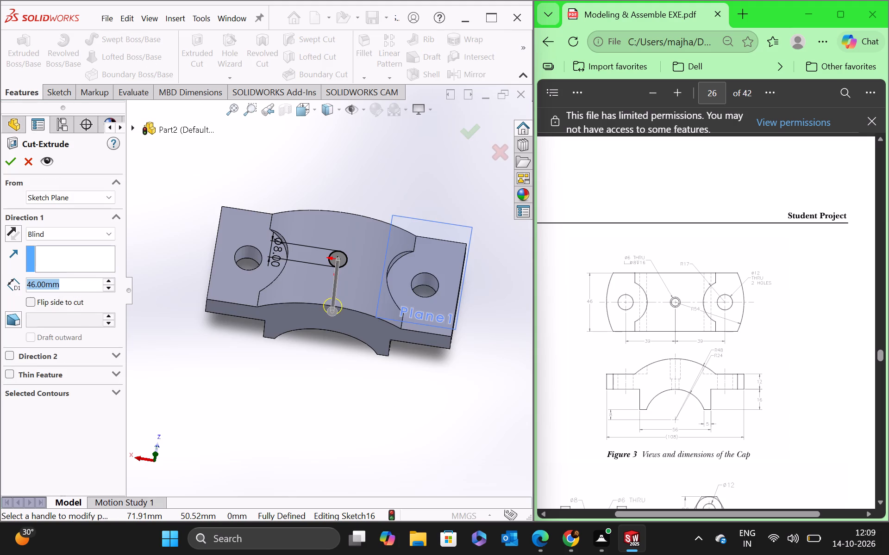
type("16")
key("Return")
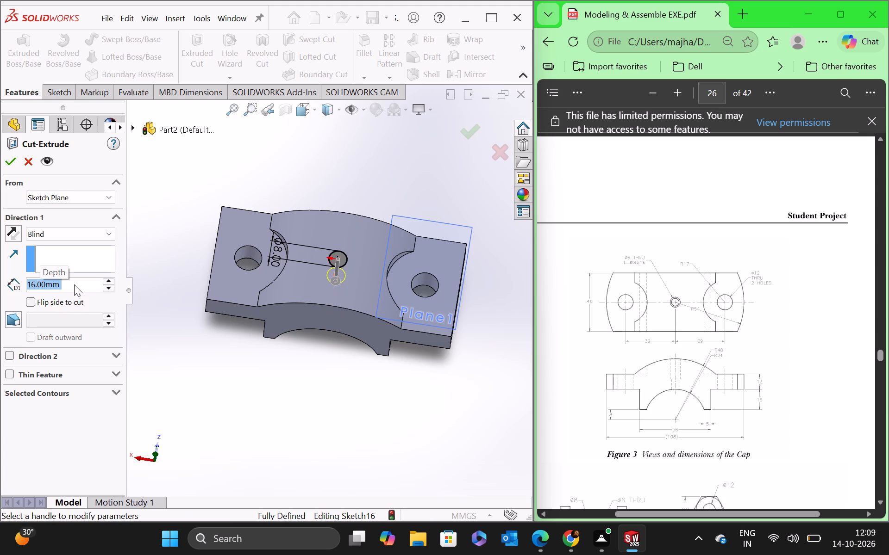
middle_click_drag(304, 384, 316, 302)
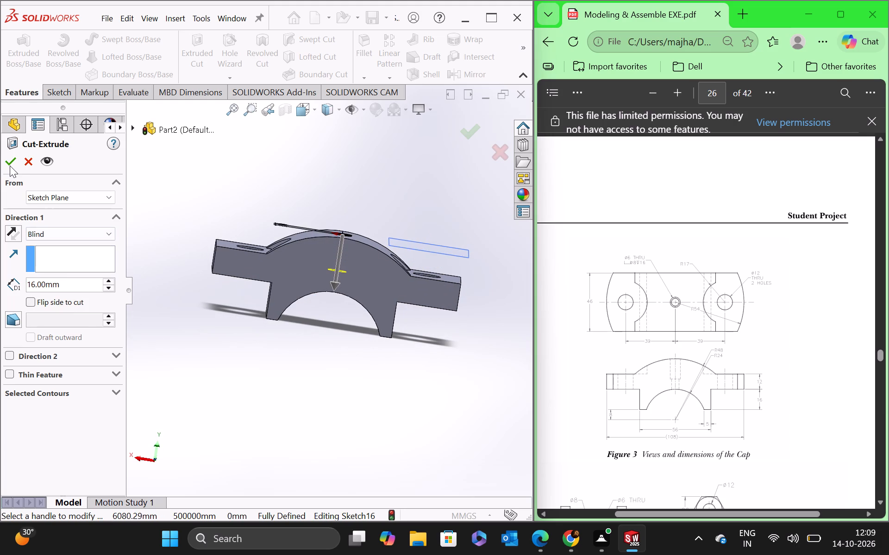
left_click(10, 166)
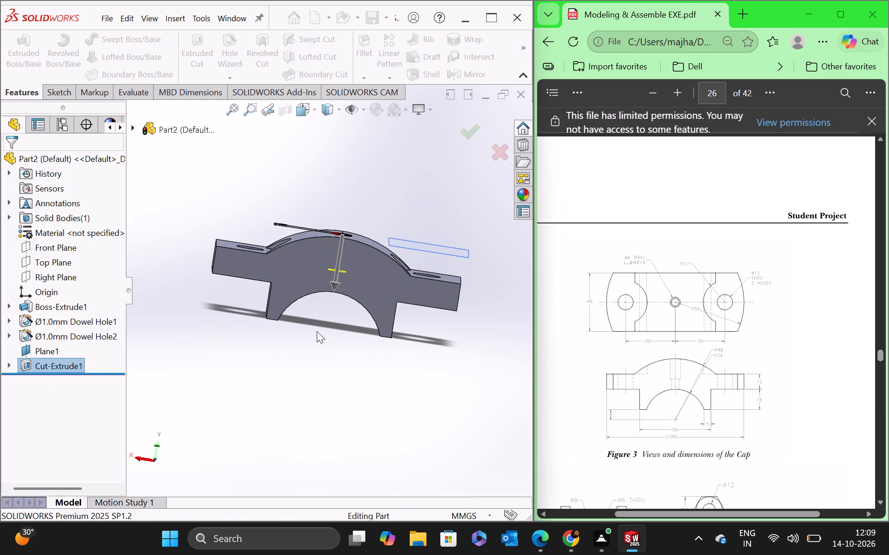
Start another sketch on Plane1 and draw a circle of about 2.9 mm radius at the origin, inside the central hole.
middle_click_drag(321, 334, 326, 422)
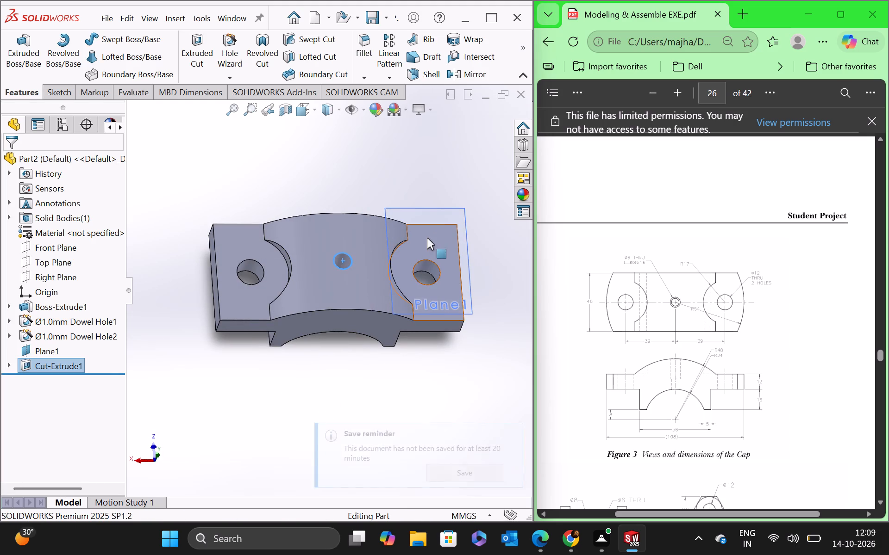
right_click(439, 216)
left_click(465, 206)
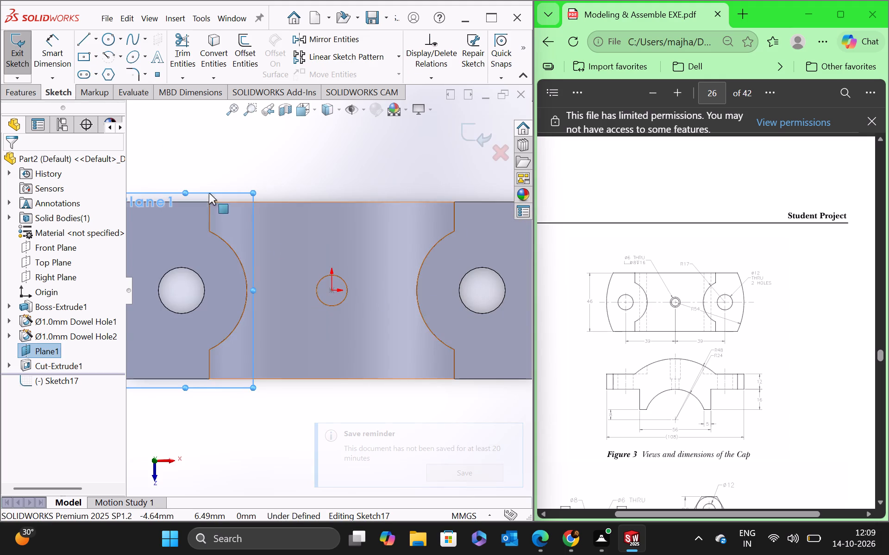
left_click(111, 36)
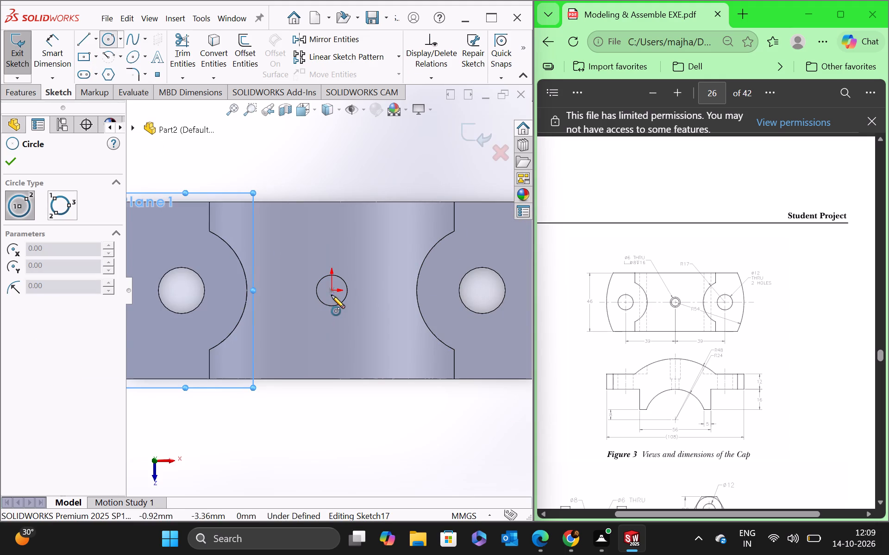
left_click(332, 291)
left_click(339, 282)
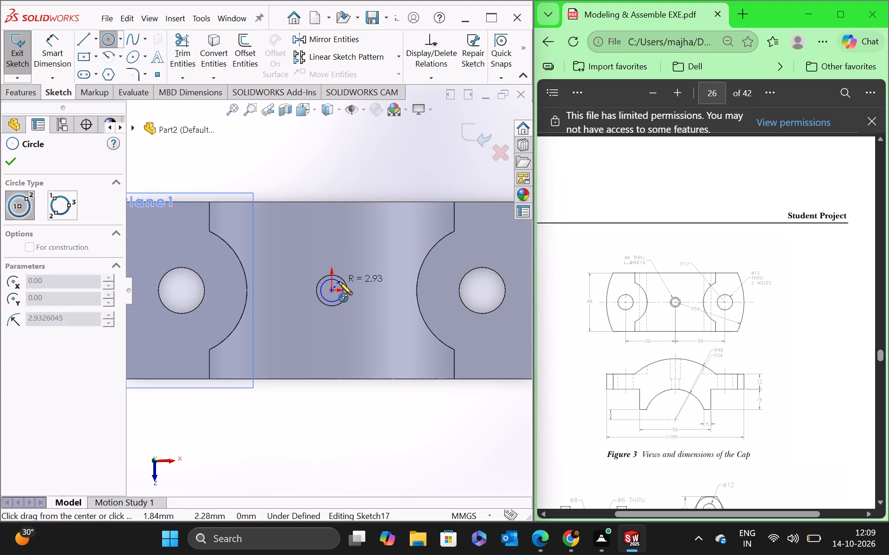
key("Escape")
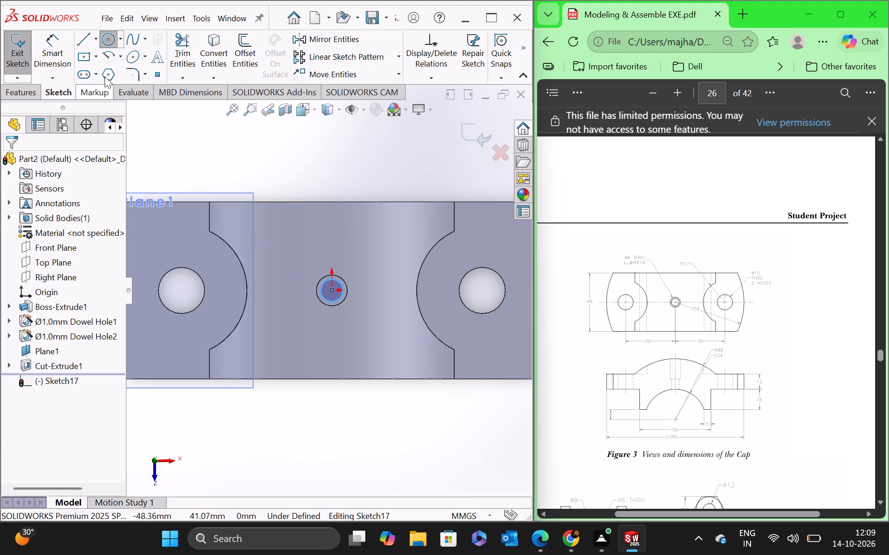
Dimension the inner circle's diameter as 6 mm.
left_click(60, 42)
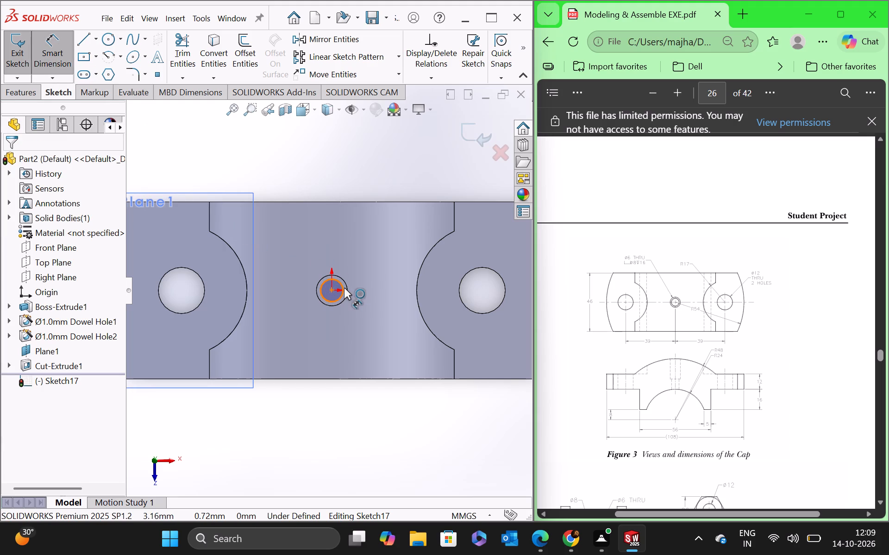
left_click(344, 288)
left_click(402, 285)
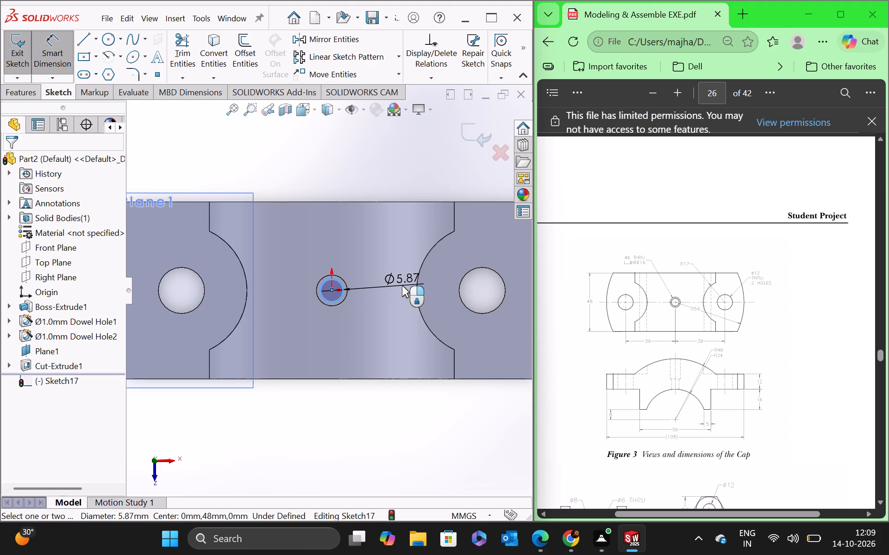
key("6")
key("Return")
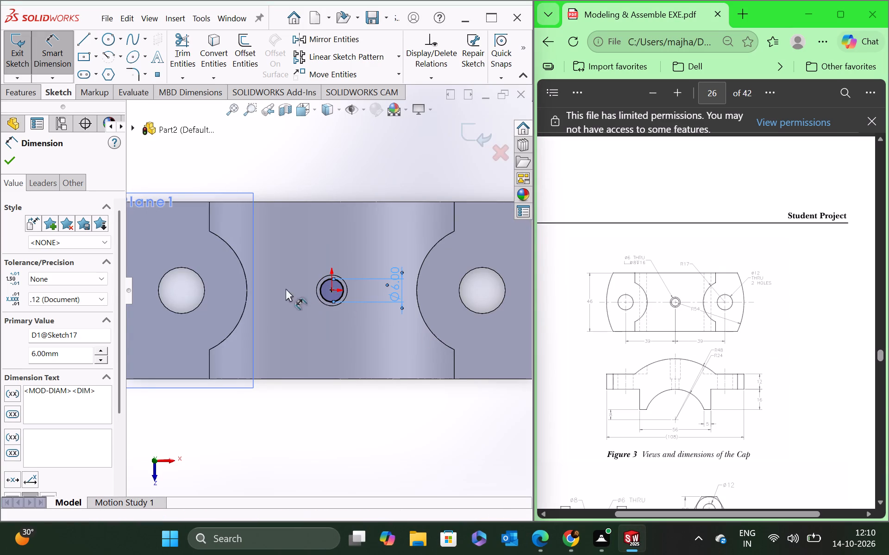
left_click(6, 160)
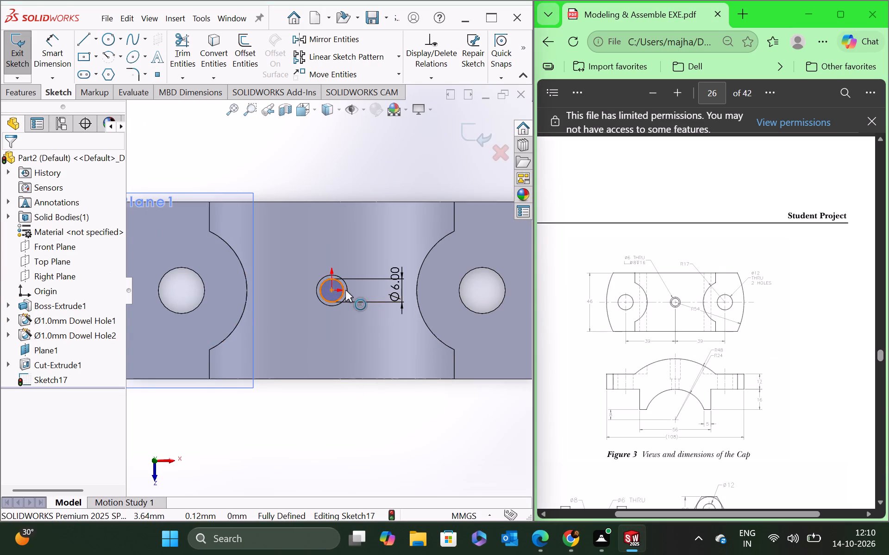
Cut-extrude the 6 mm circle from the sketch plane downward Through All.
scroll(345, 290, "up", 2)
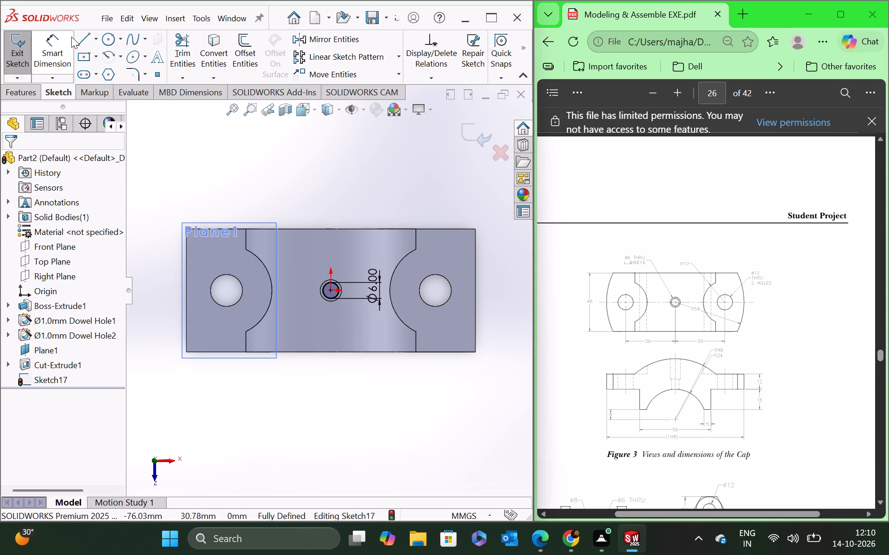
left_click(30, 95)
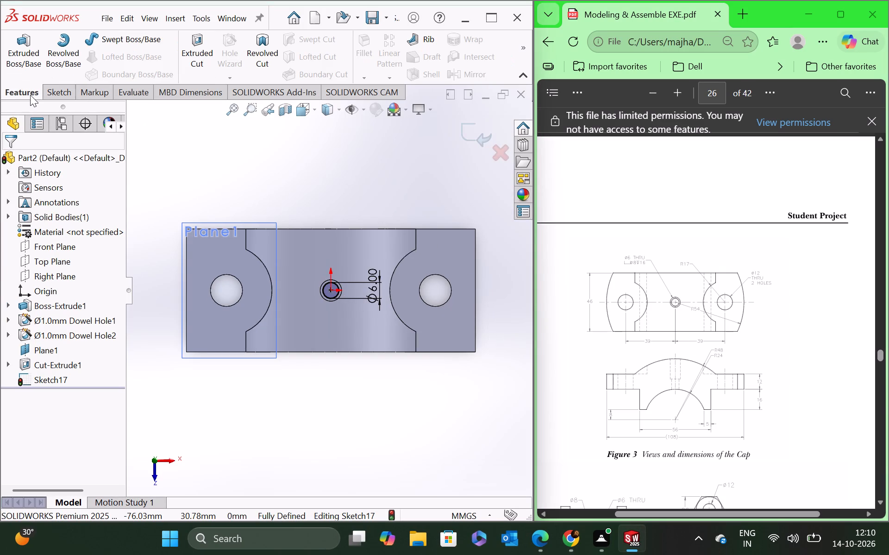
left_click(197, 54)
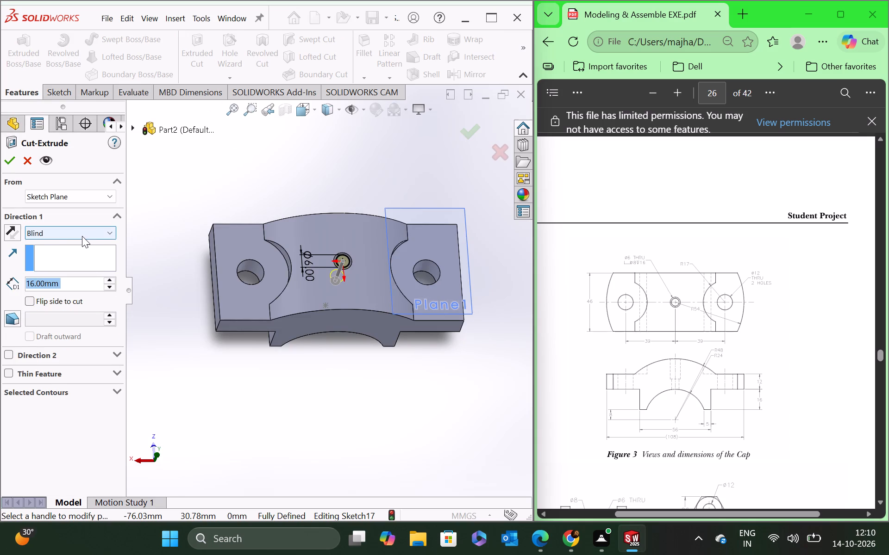
left_click(82, 235)
left_click(82, 251)
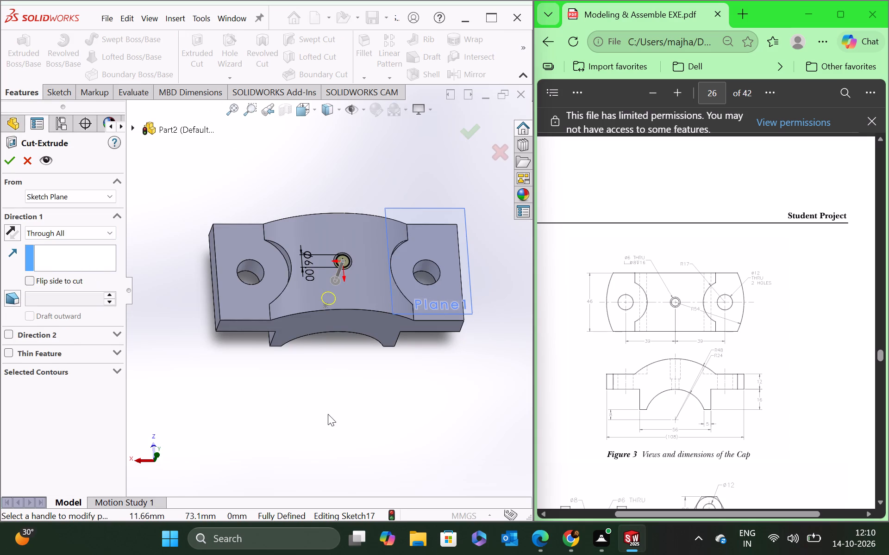
middle_click_drag(328, 414, 330, 317)
scroll(317, 405, "up", 1)
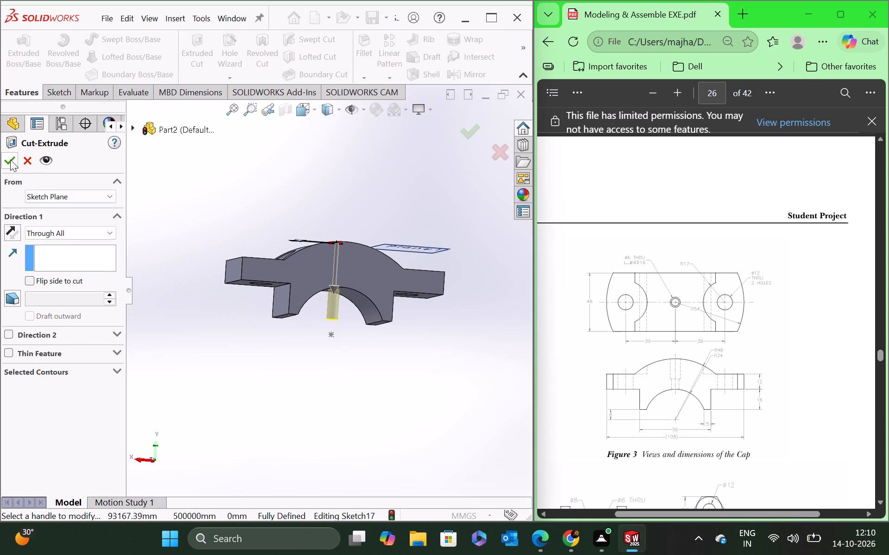
left_click(10, 160)
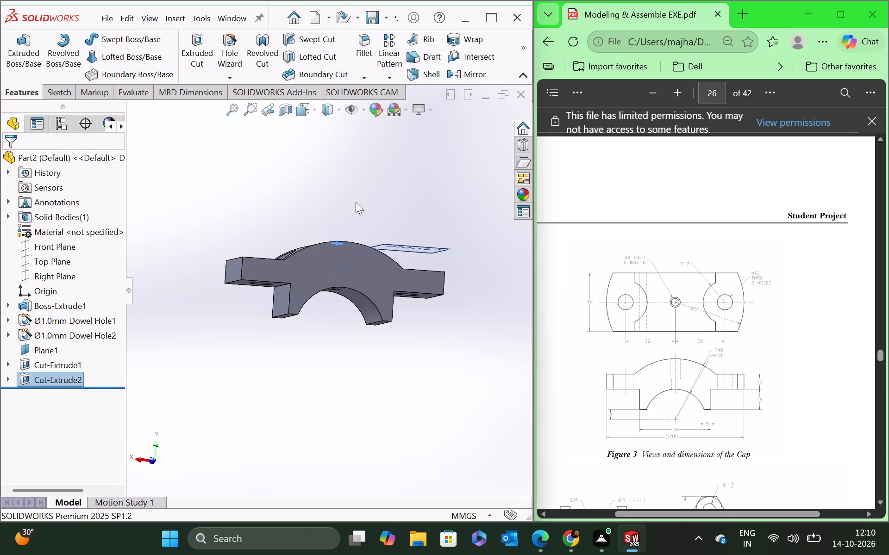
Hide the reference plane Plane1.
middle_click_drag(356, 202, 329, 276)
left_click(346, 197)
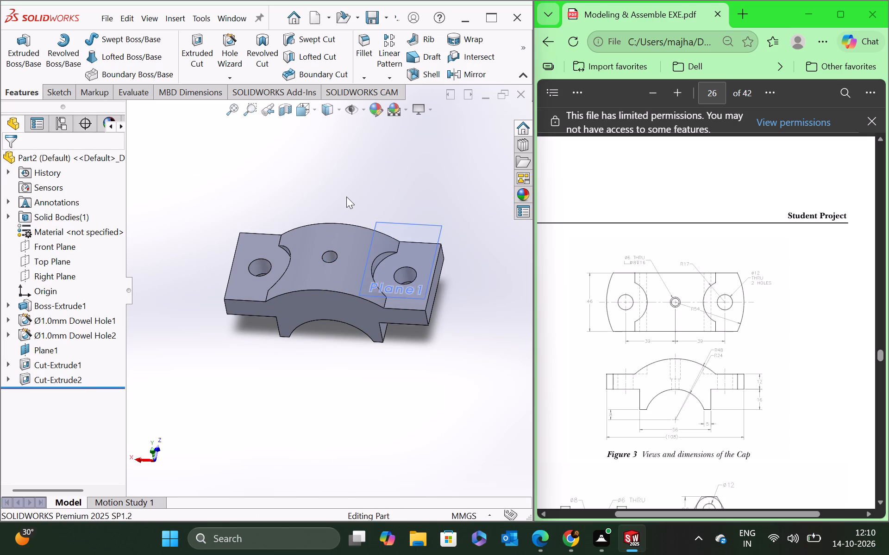
middle_click_drag(488, 271, 497, 317)
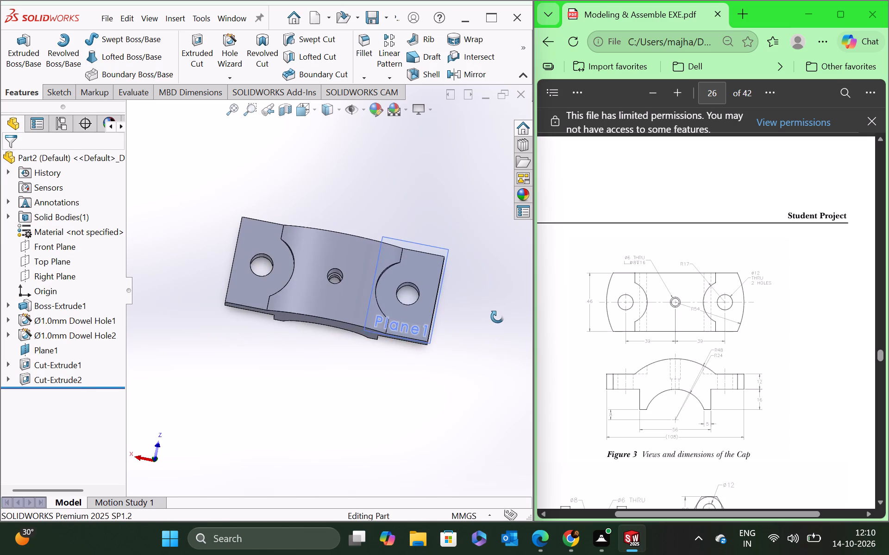
middle_click_drag(497, 317, 496, 325)
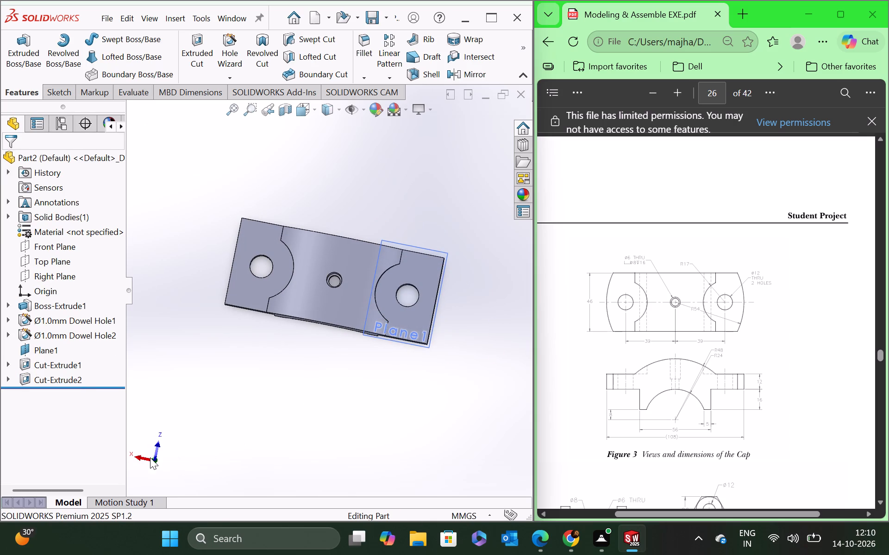
left_click(157, 458)
left_click(317, 372)
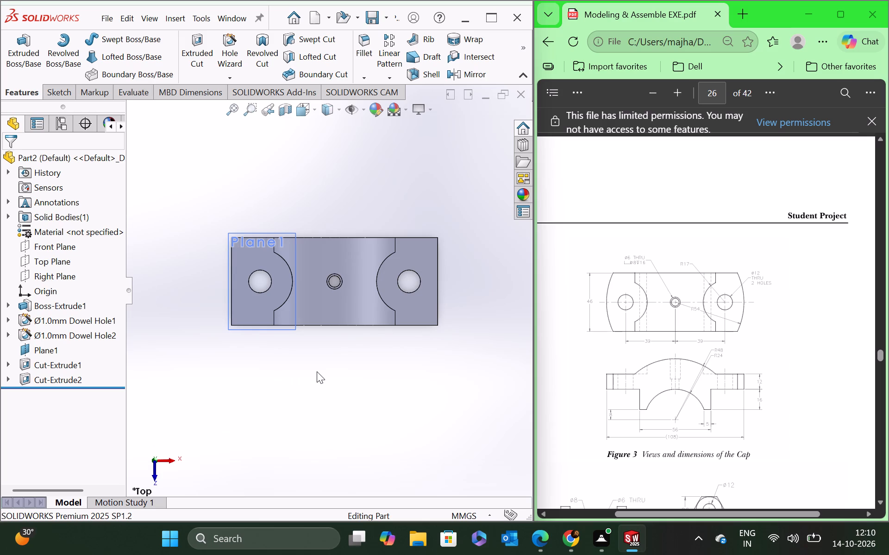
left_click(165, 217)
right_click(46, 350)
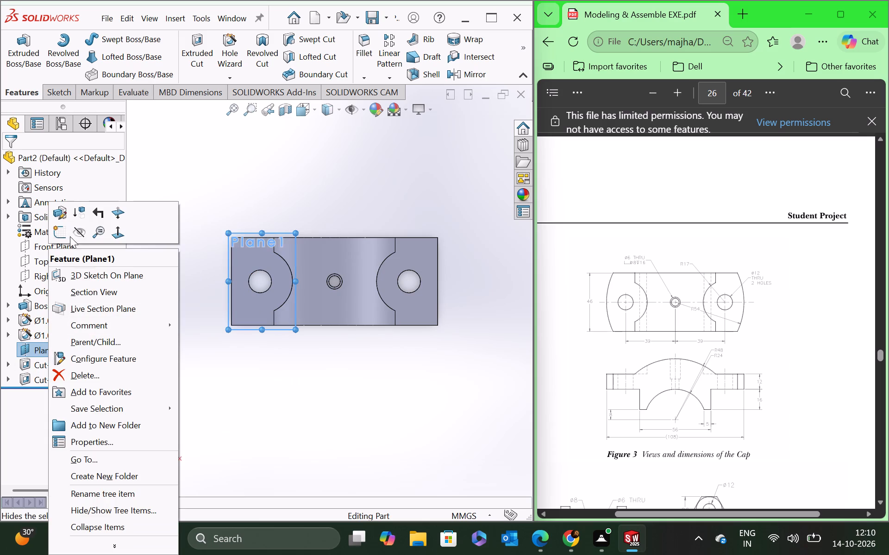
left_click(77, 239)
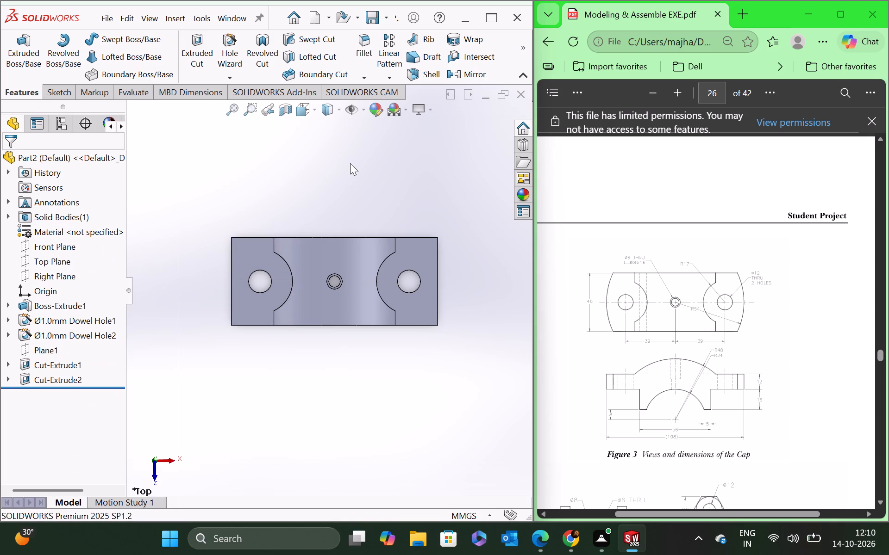
left_click(349, 161)
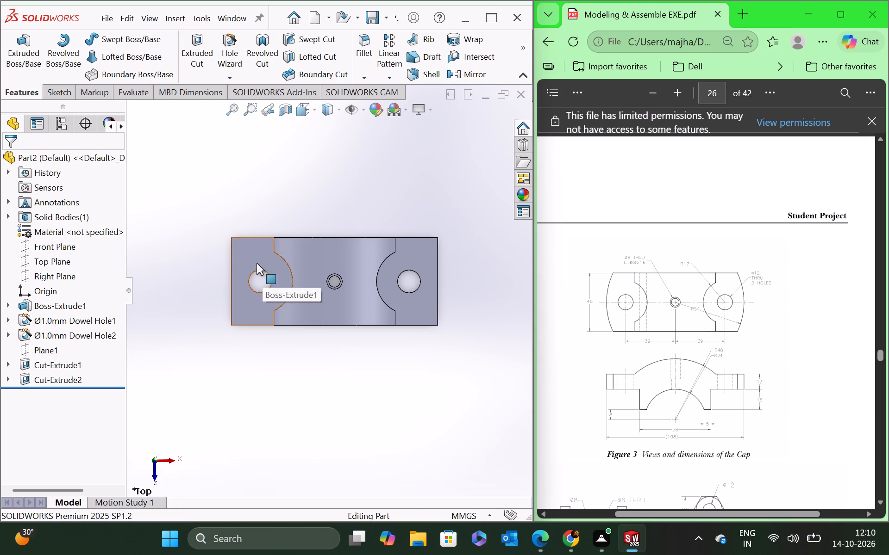
Start a sketch on the left flange's top face and convert the outlines of both flange top faces into sketch entities.
right_click(256, 262)
left_click(286, 233)
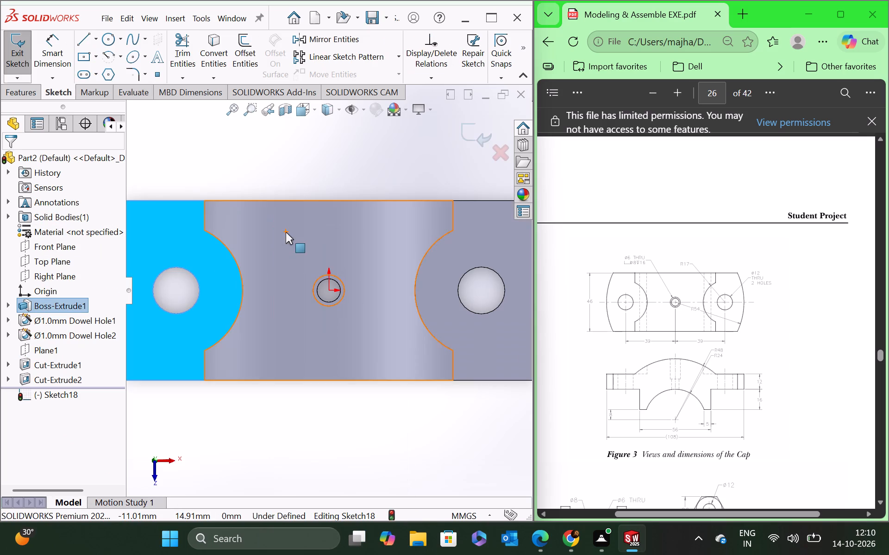
left_click(213, 47)
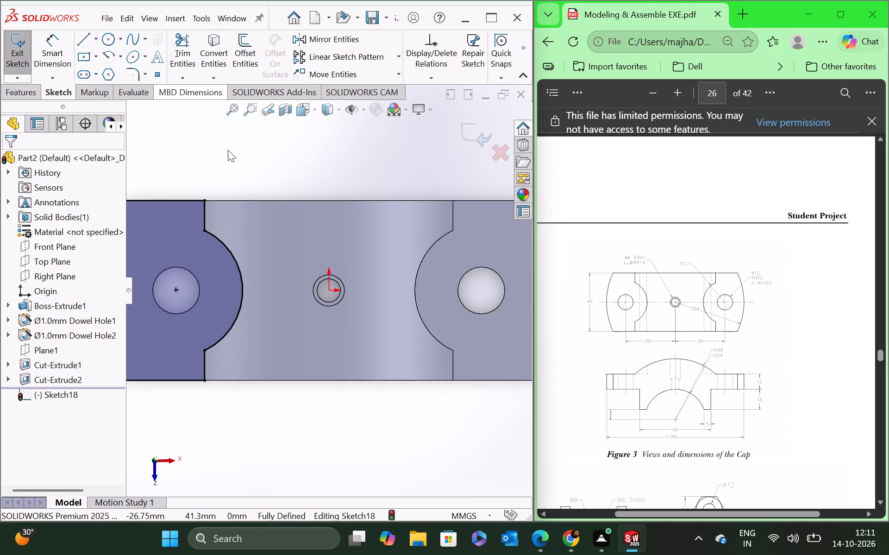
scroll(234, 174, "up", 4)
left_click(410, 262)
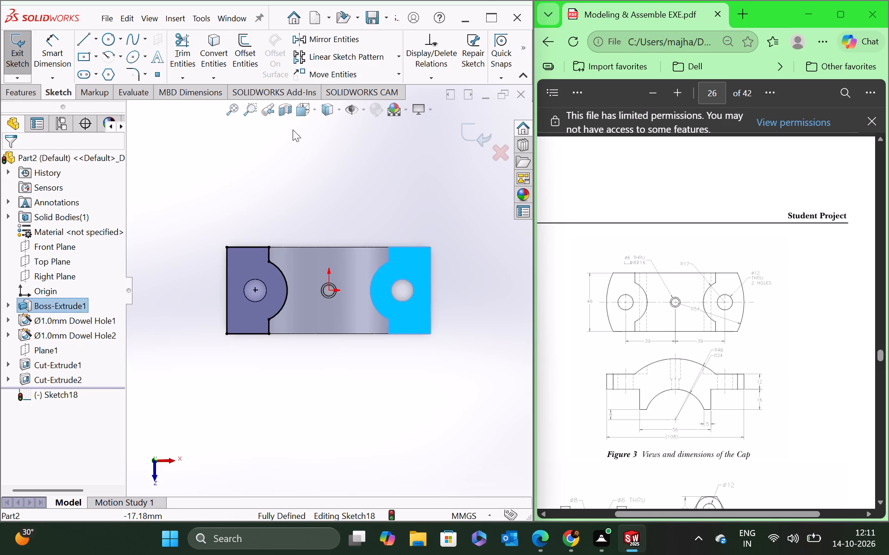
left_click(223, 55)
Draw a centerpoint arc of about 51.2 mm radius about the origin, spanning the left flange from its lower to its upper edge.
scroll(270, 206, "up", 1)
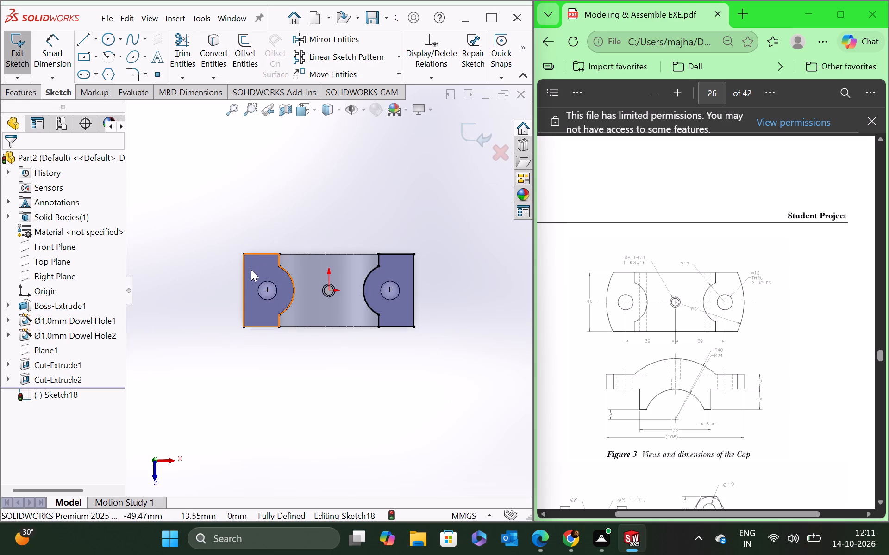
scroll(251, 271, "down", 3)
scroll(223, 190, "up", 2)
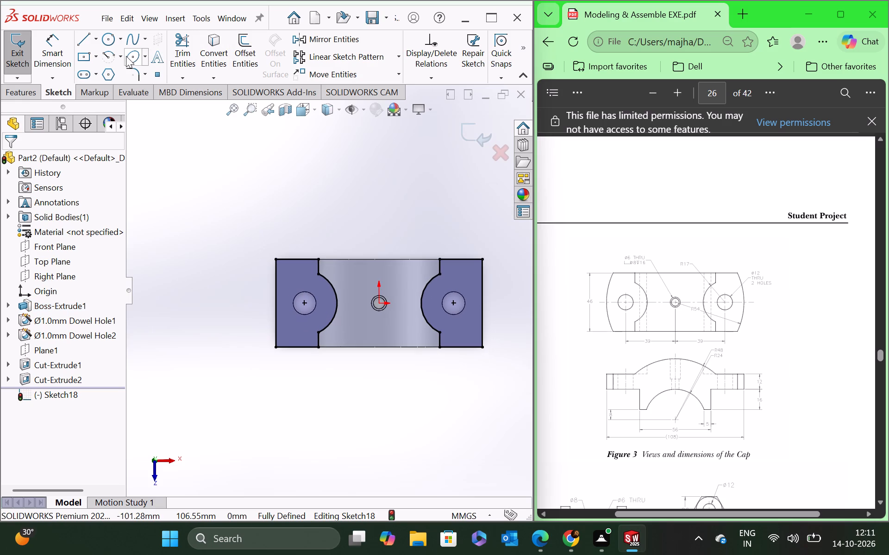
left_click(111, 55)
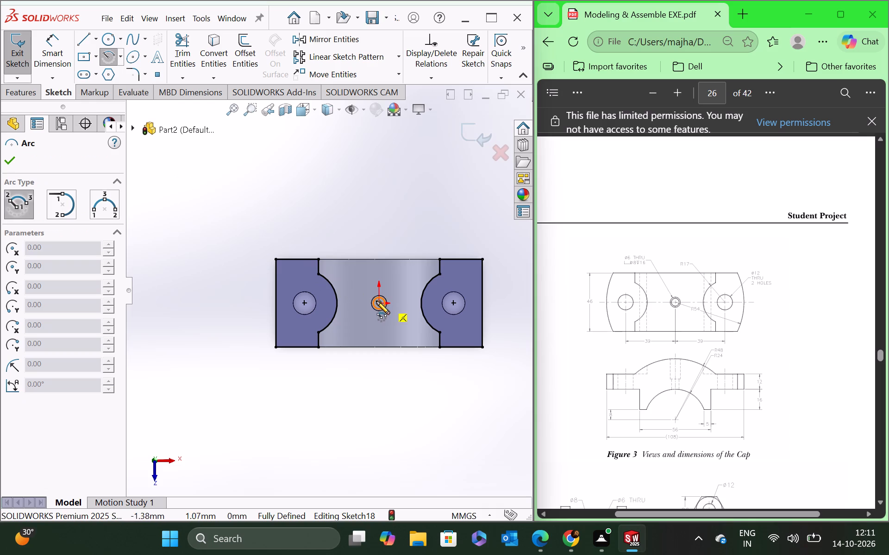
left_click(380, 304)
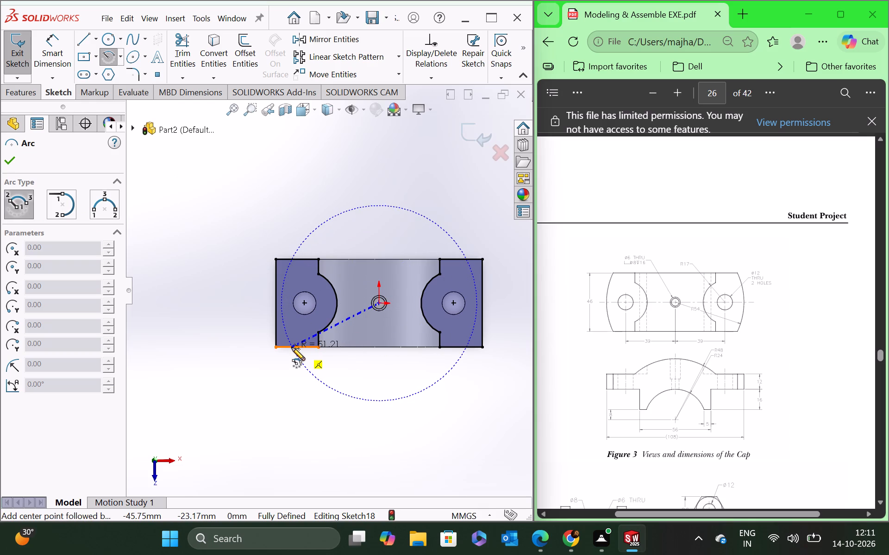
left_click(292, 347)
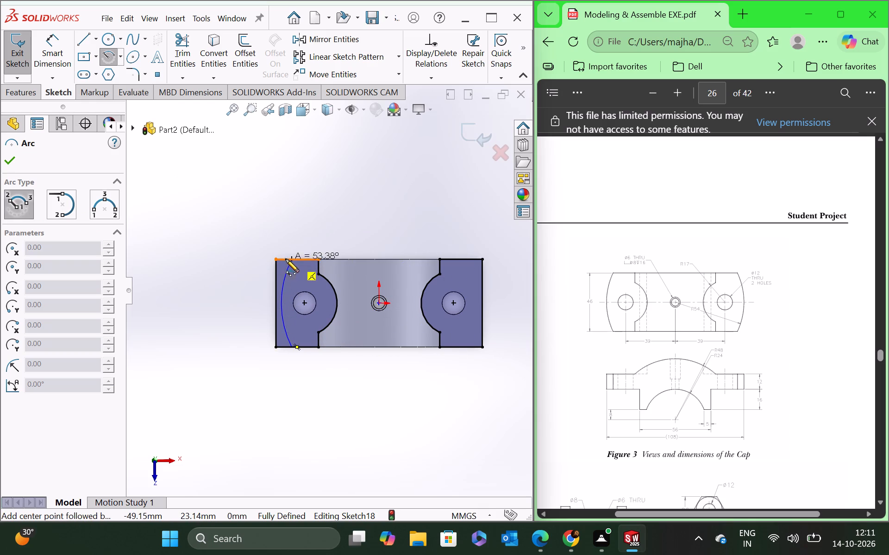
left_click(291, 259)
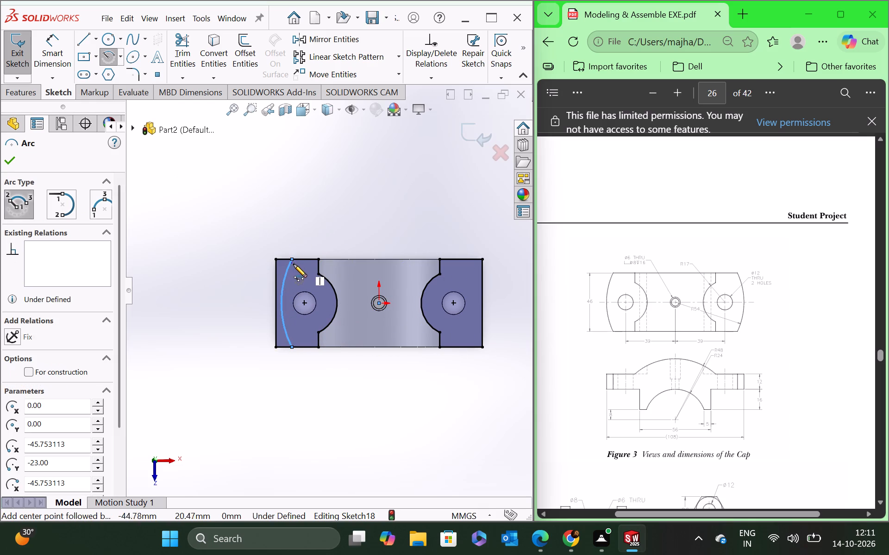
key("Escape")
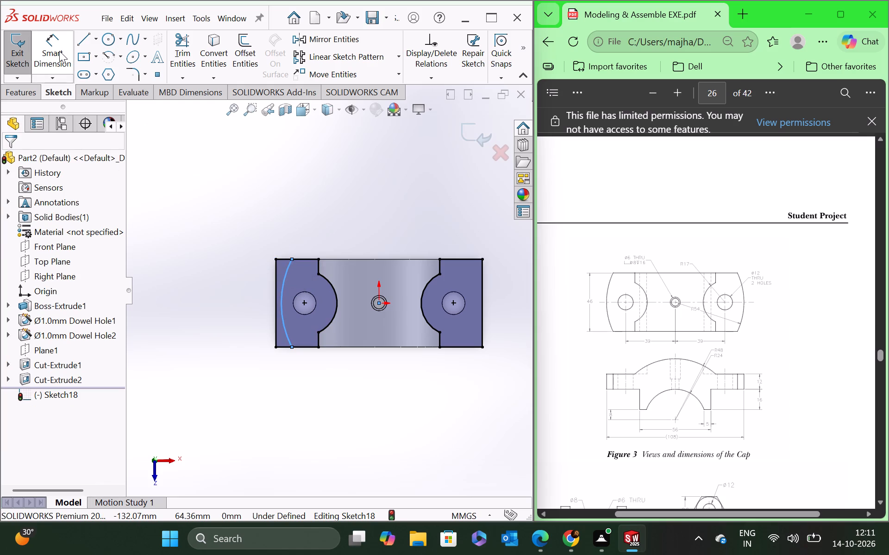
Dimension the left flange arc's radius as 54 mm.
left_click(59, 51)
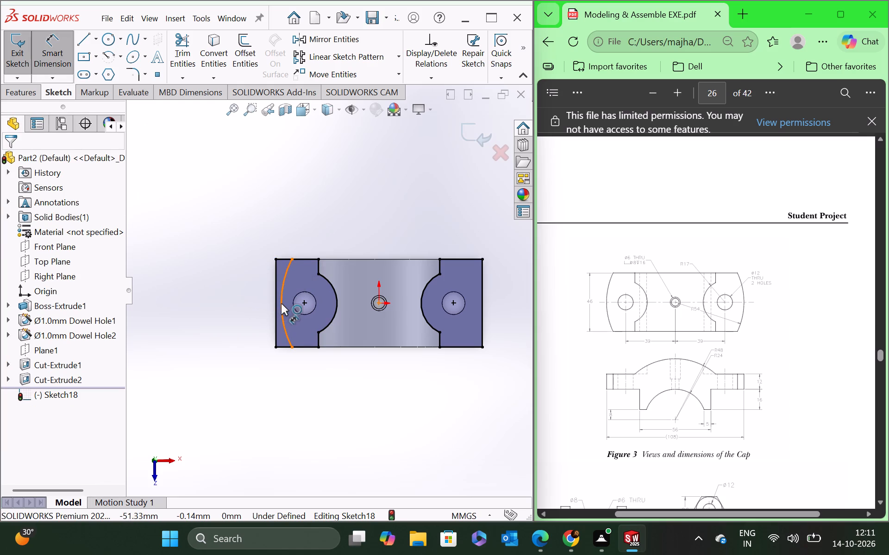
left_click(281, 303)
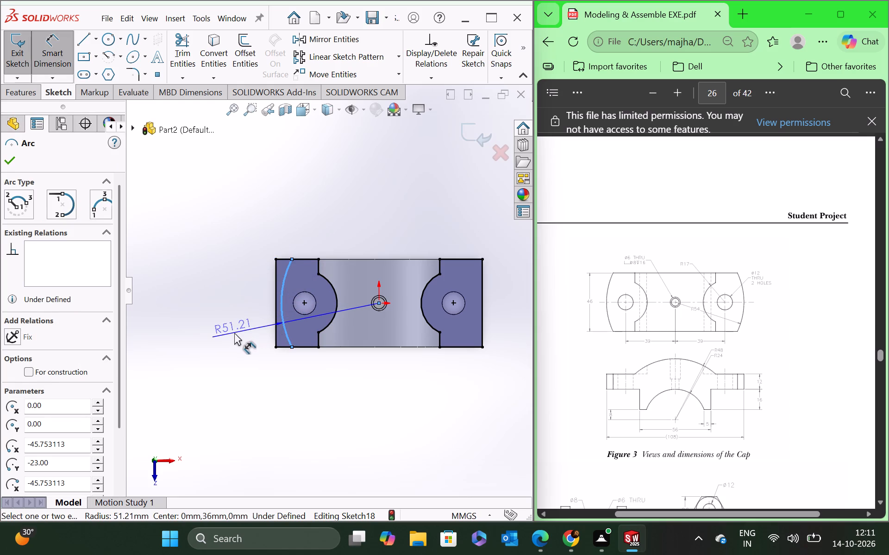
left_click(234, 333)
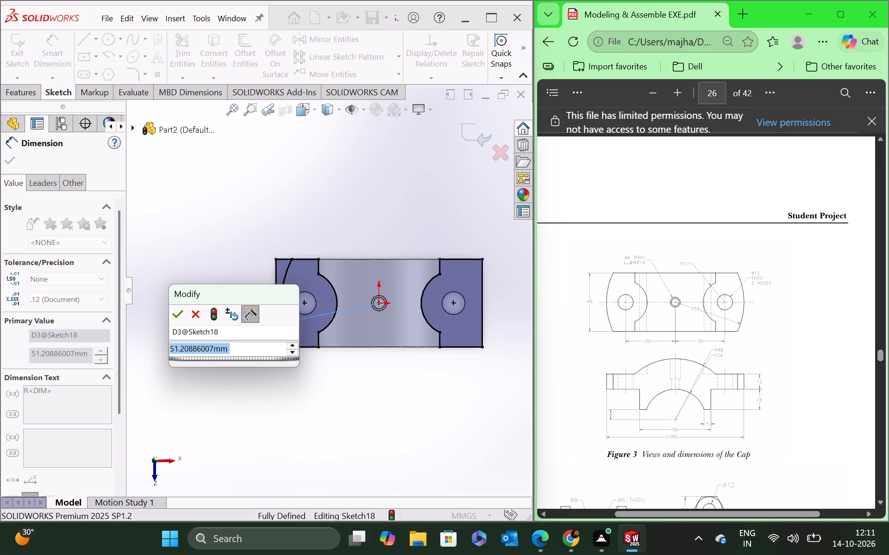
type("54")
key("Return")
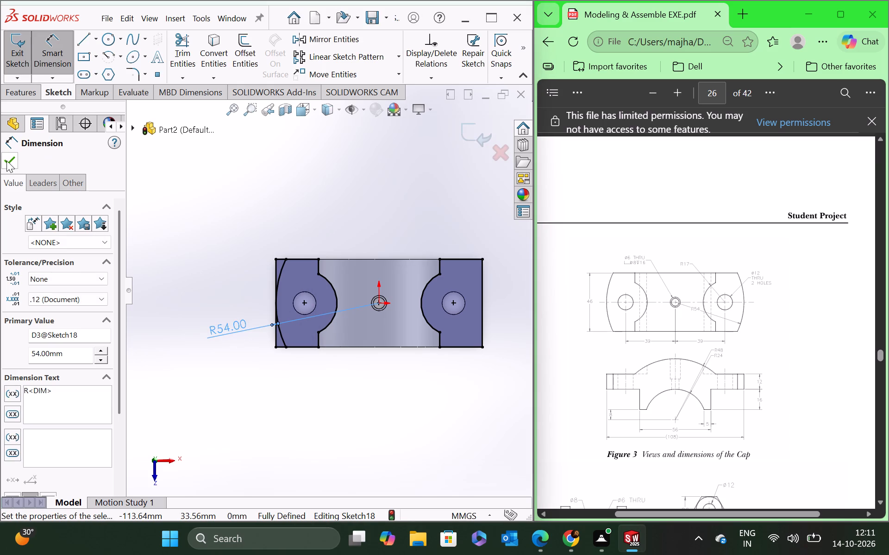
left_click(8, 160)
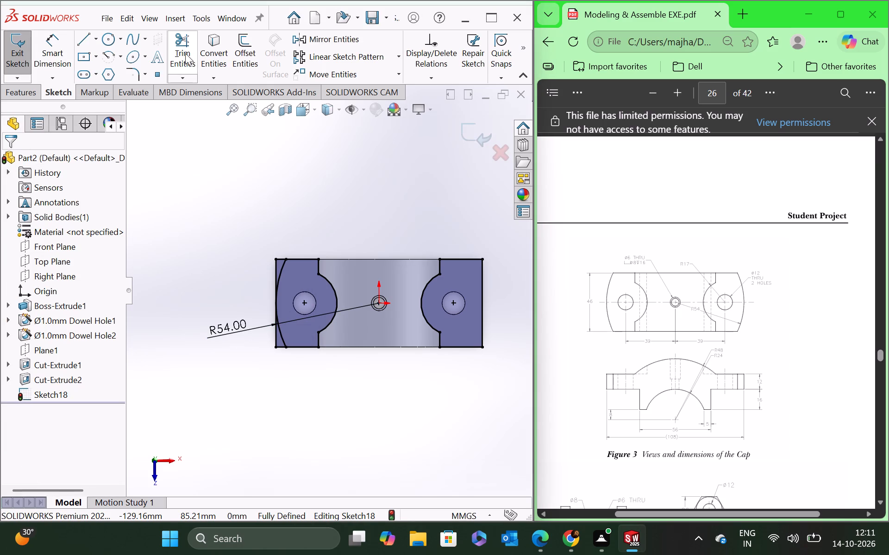
Trim the left flange's converted outline inboard of the R54 arc, including the straight edges and the curved inner edge.
left_click(185, 53)
left_click(298, 259)
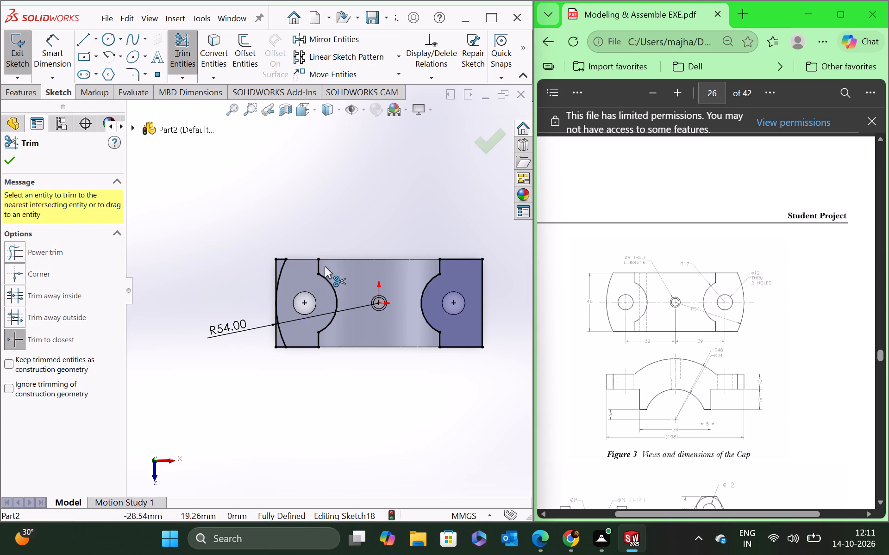
left_click(318, 262)
left_click(324, 277)
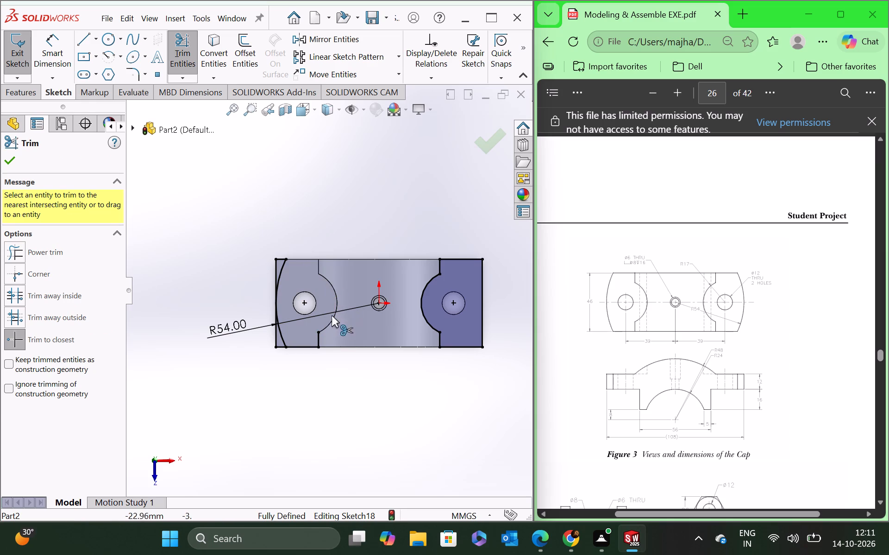
left_click(318, 341)
left_click(315, 345)
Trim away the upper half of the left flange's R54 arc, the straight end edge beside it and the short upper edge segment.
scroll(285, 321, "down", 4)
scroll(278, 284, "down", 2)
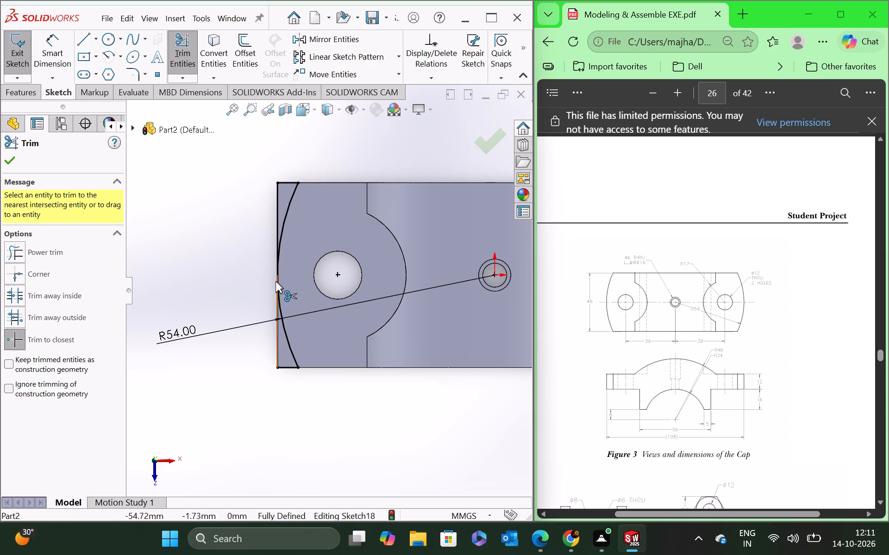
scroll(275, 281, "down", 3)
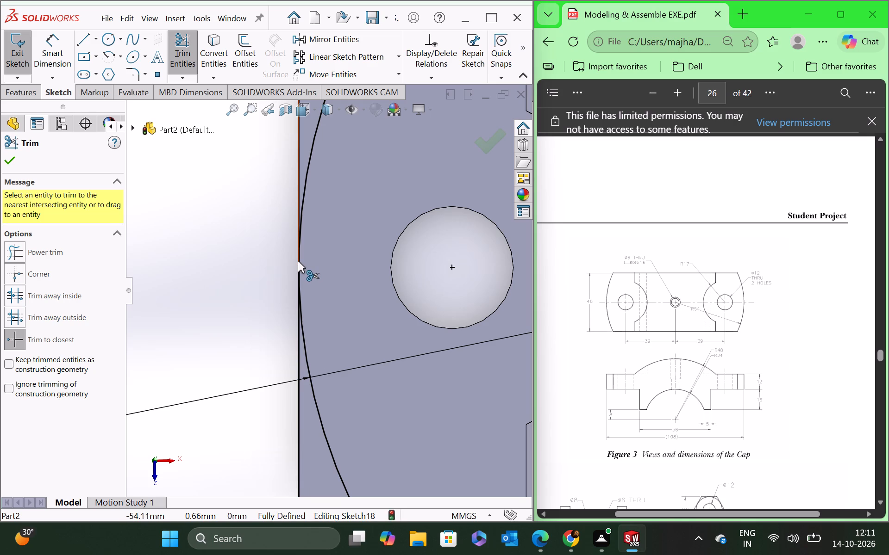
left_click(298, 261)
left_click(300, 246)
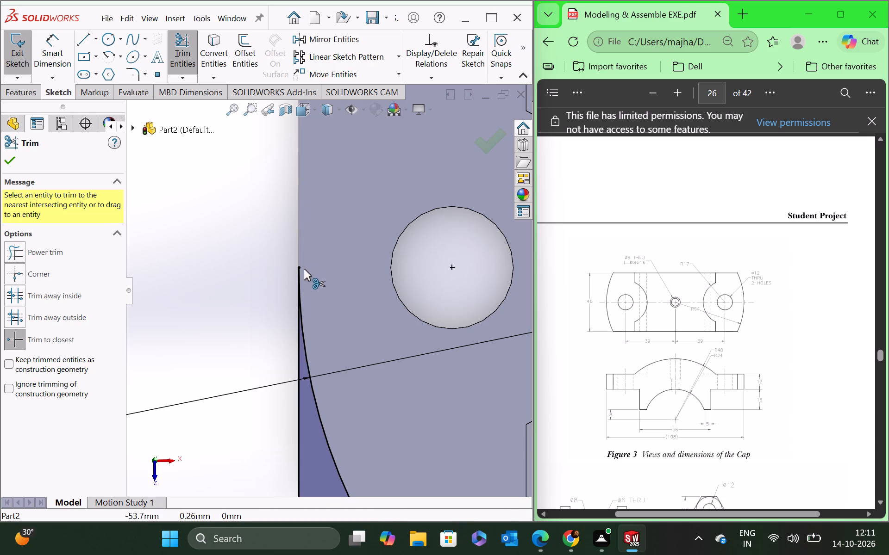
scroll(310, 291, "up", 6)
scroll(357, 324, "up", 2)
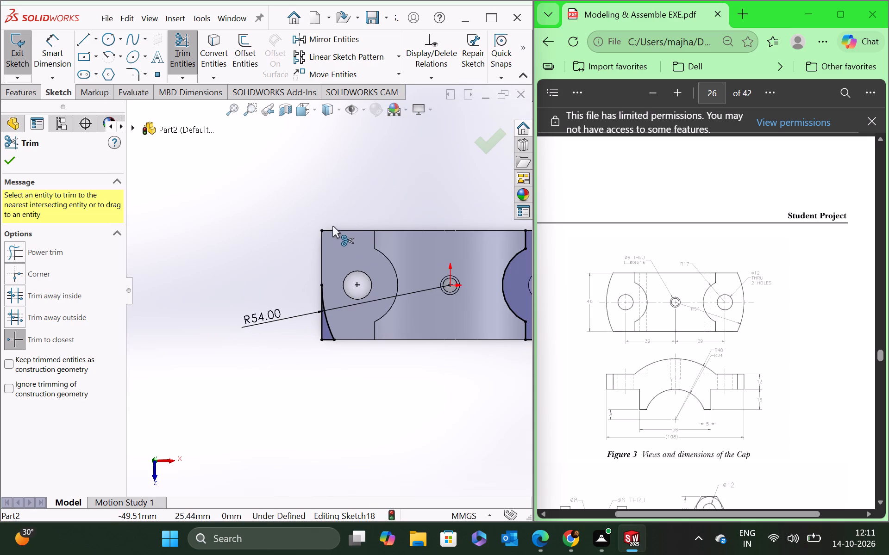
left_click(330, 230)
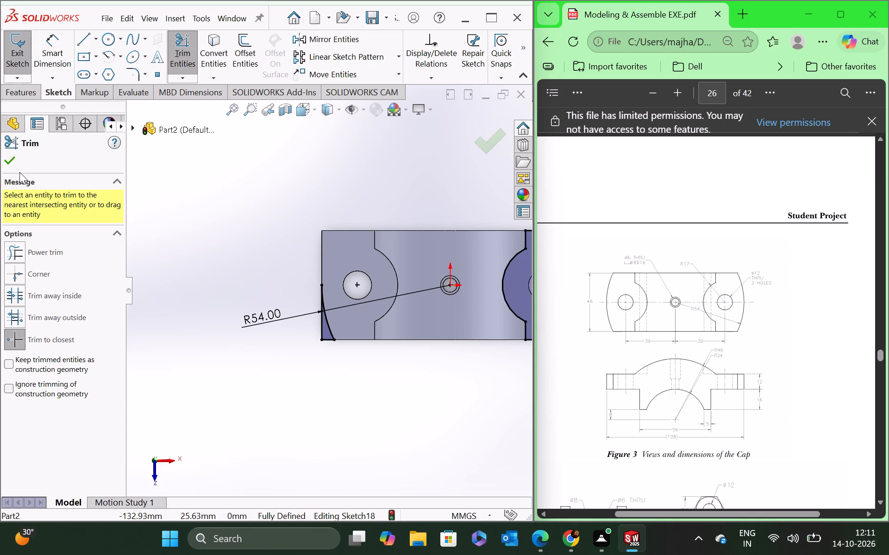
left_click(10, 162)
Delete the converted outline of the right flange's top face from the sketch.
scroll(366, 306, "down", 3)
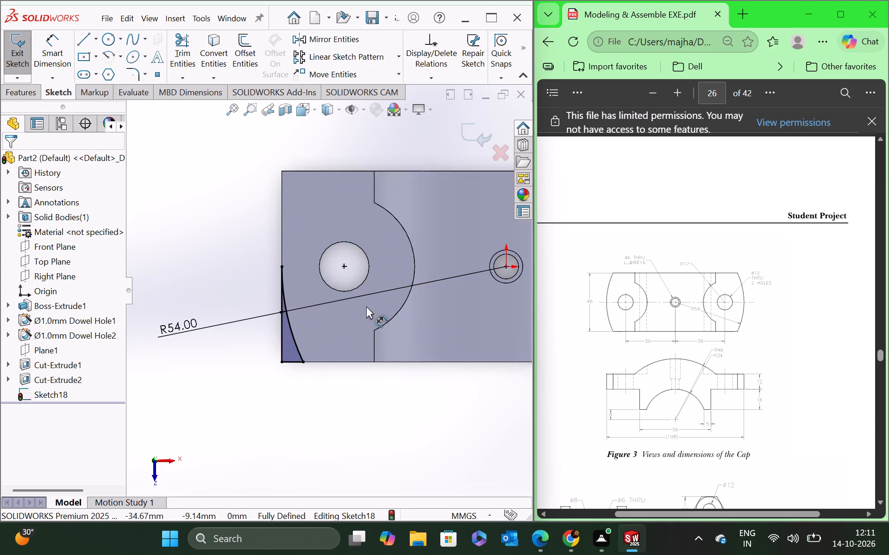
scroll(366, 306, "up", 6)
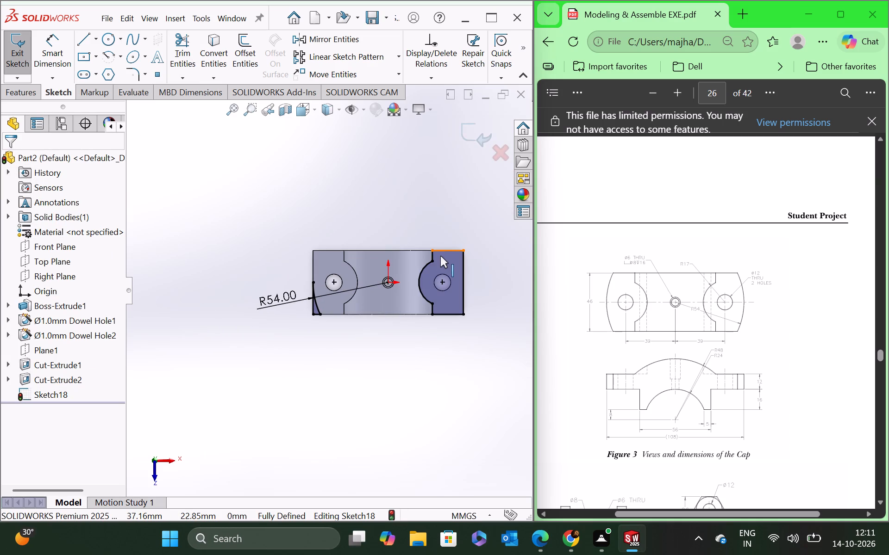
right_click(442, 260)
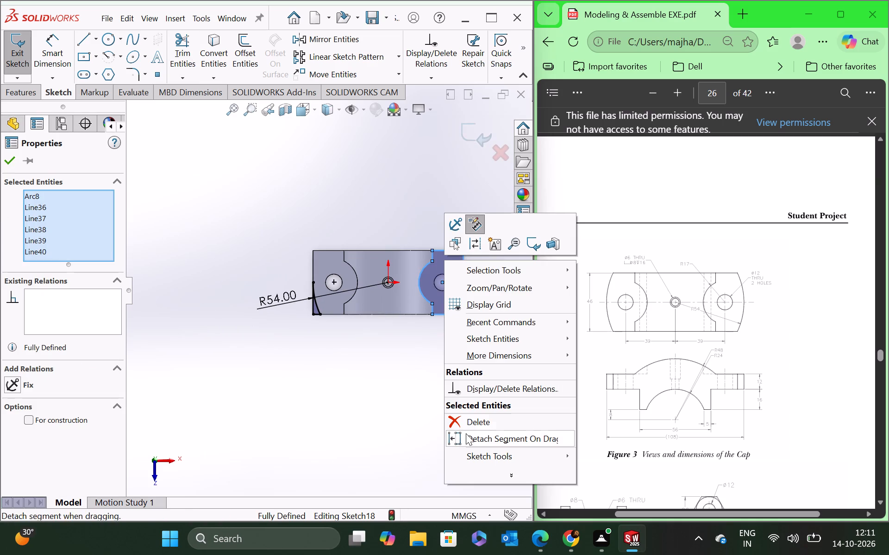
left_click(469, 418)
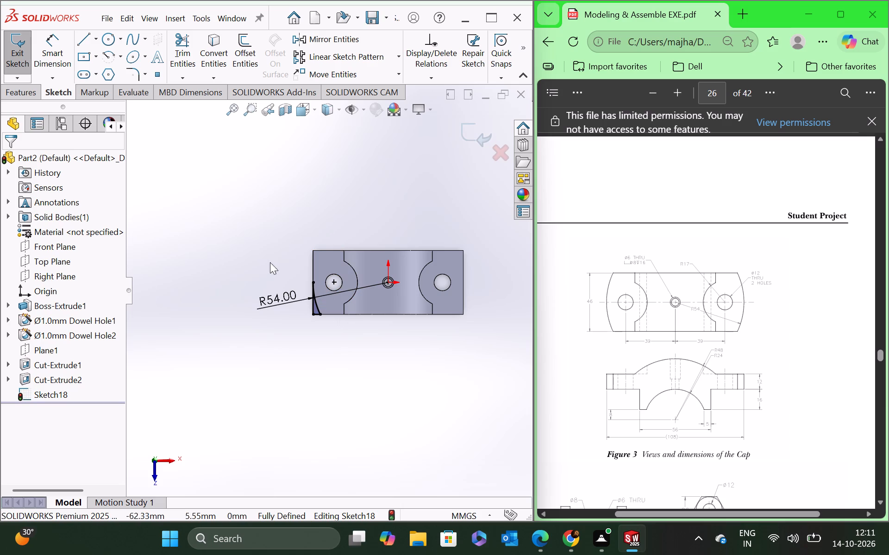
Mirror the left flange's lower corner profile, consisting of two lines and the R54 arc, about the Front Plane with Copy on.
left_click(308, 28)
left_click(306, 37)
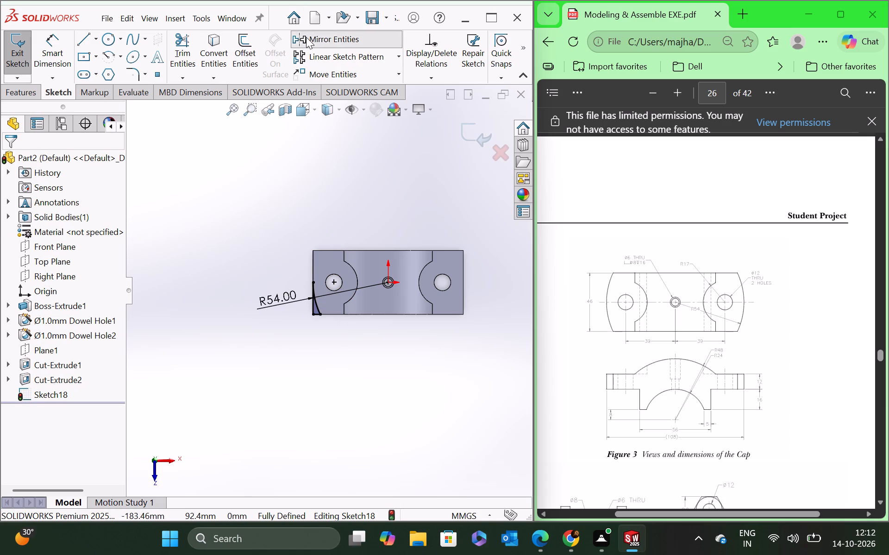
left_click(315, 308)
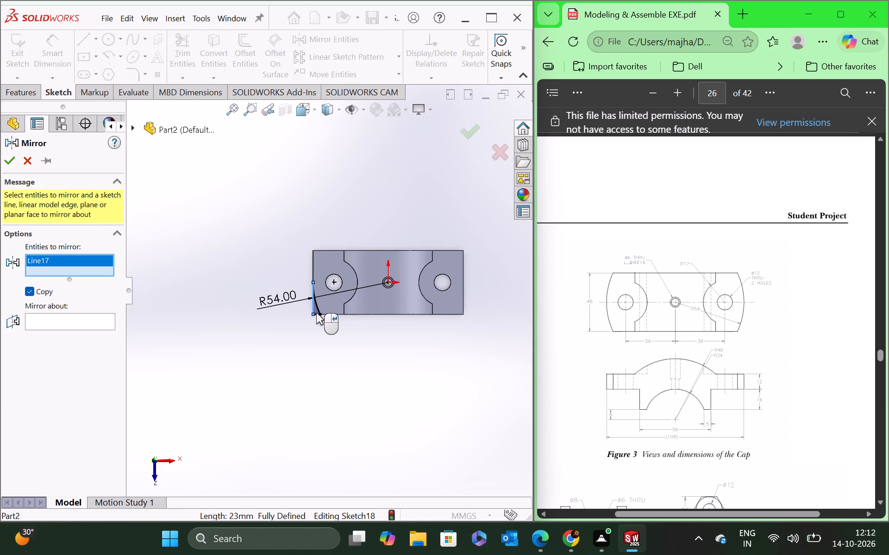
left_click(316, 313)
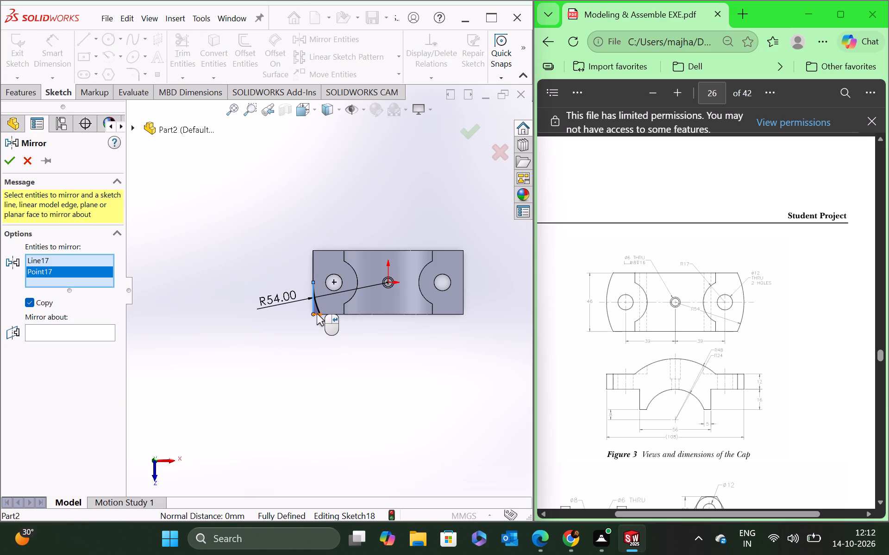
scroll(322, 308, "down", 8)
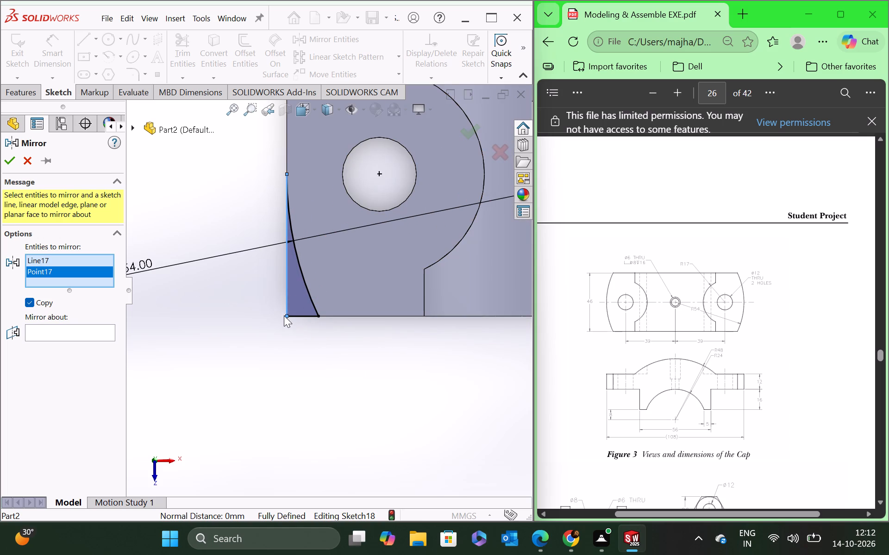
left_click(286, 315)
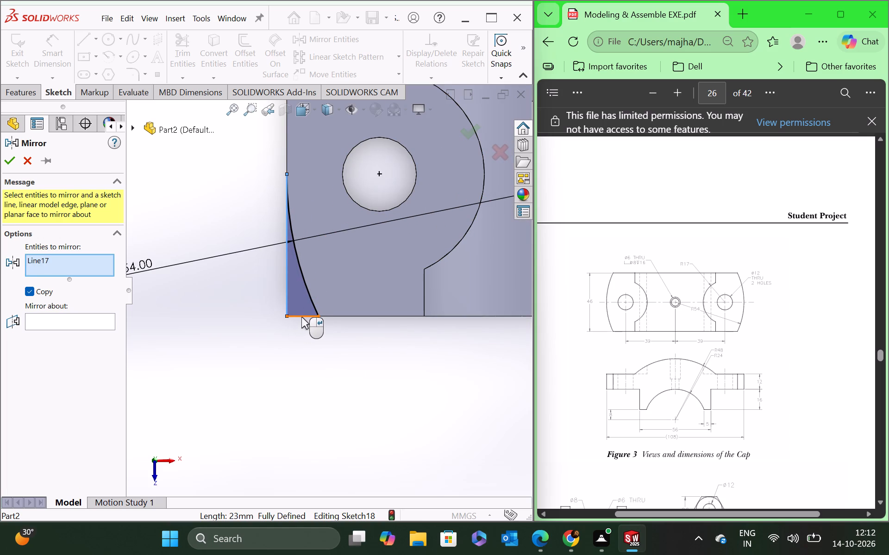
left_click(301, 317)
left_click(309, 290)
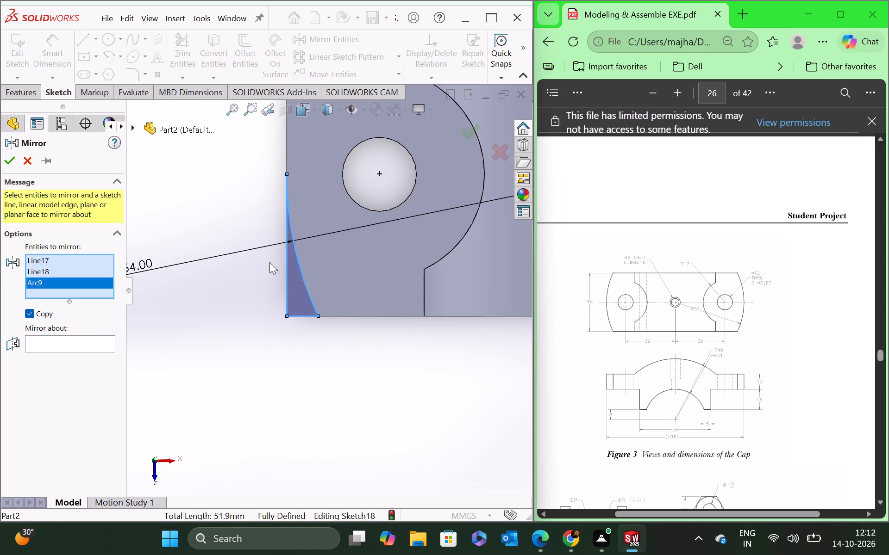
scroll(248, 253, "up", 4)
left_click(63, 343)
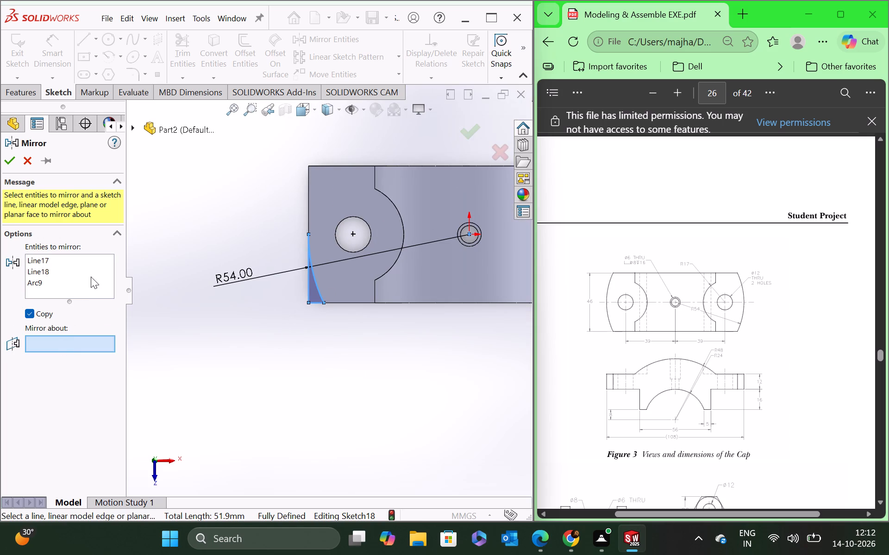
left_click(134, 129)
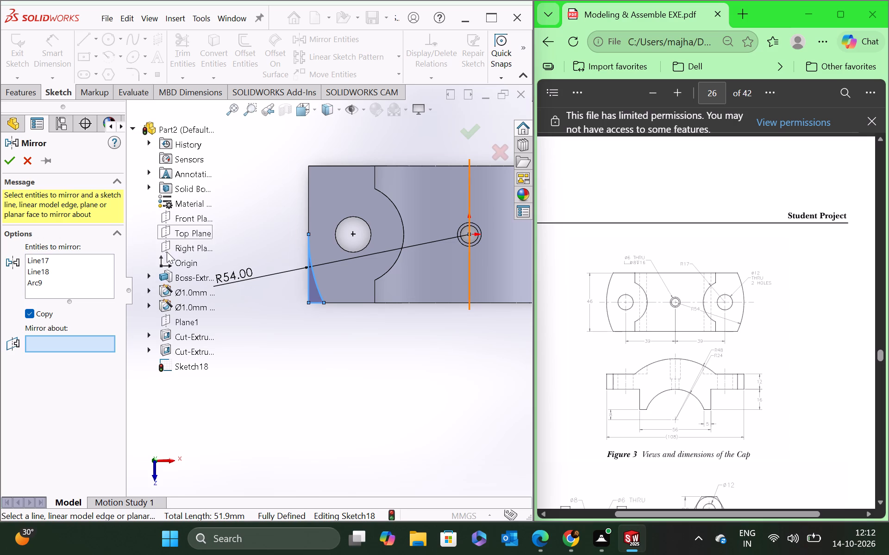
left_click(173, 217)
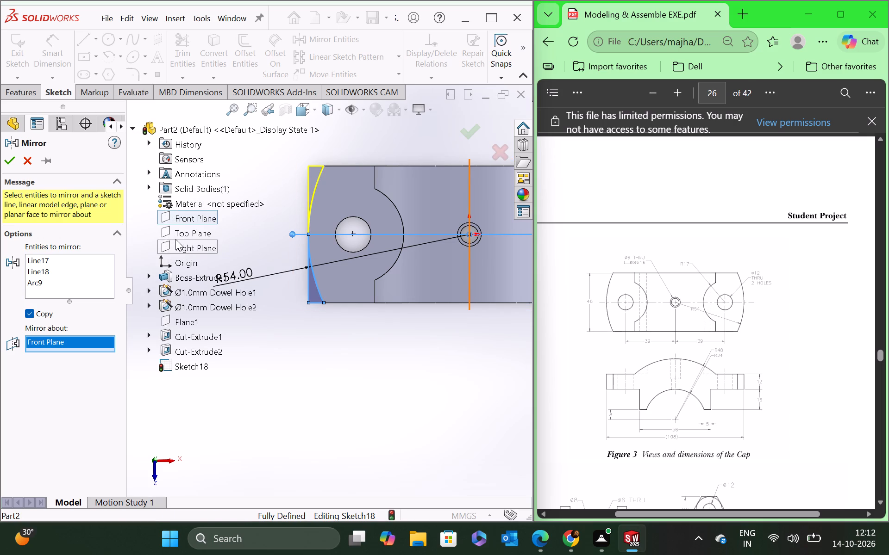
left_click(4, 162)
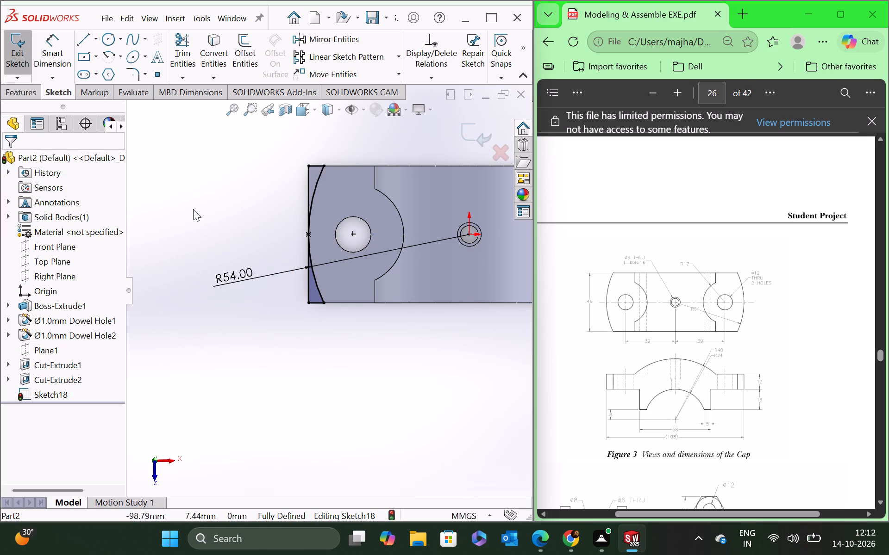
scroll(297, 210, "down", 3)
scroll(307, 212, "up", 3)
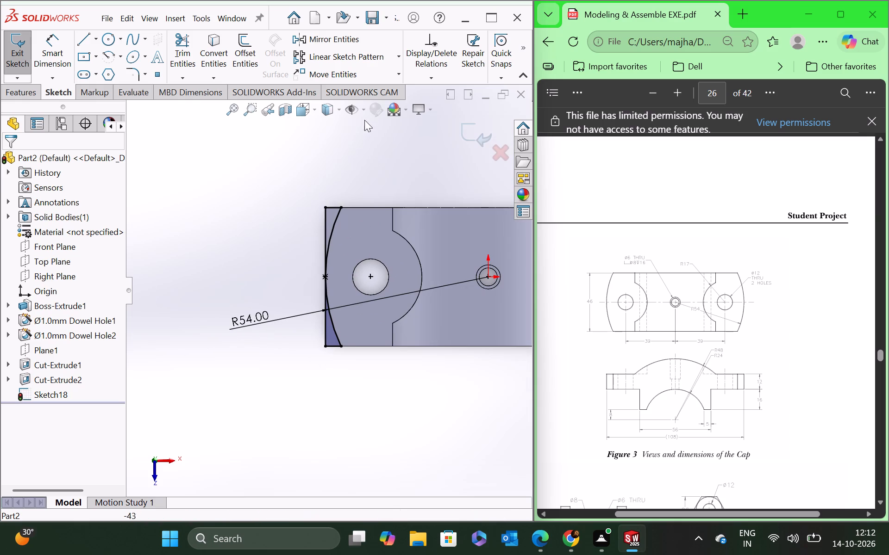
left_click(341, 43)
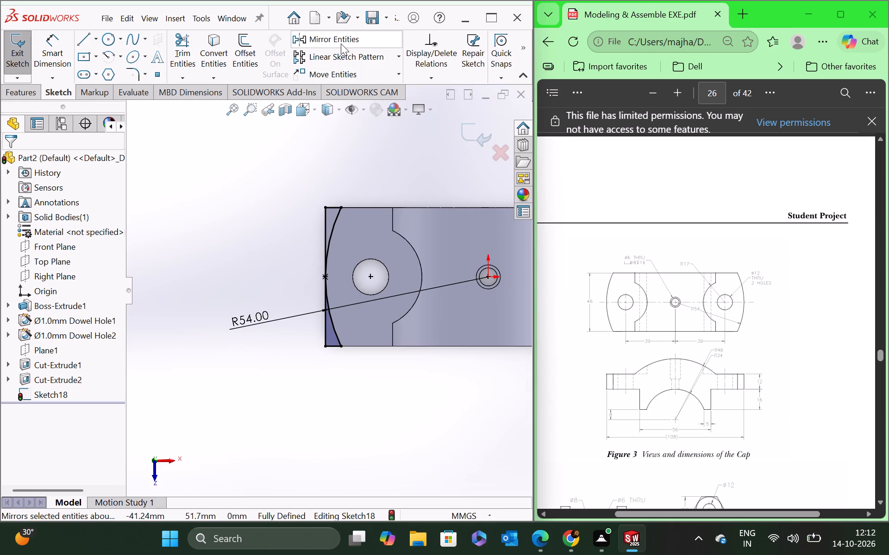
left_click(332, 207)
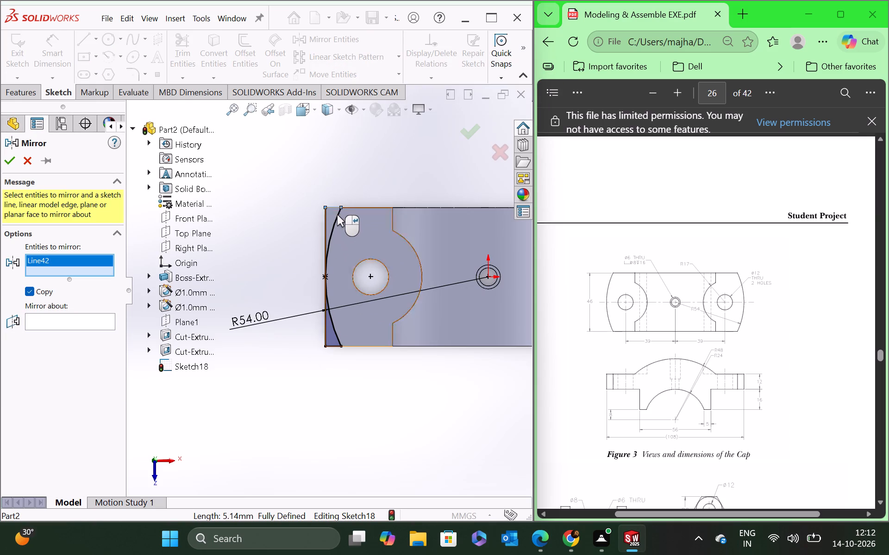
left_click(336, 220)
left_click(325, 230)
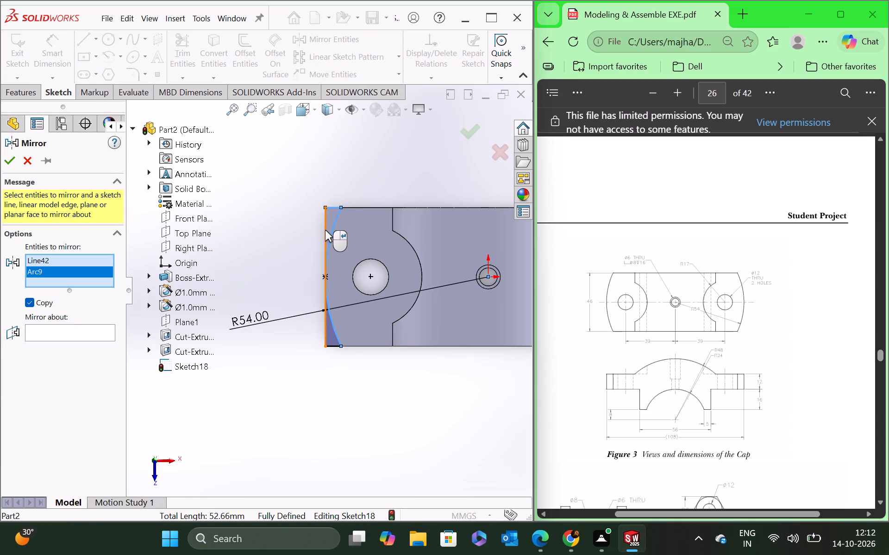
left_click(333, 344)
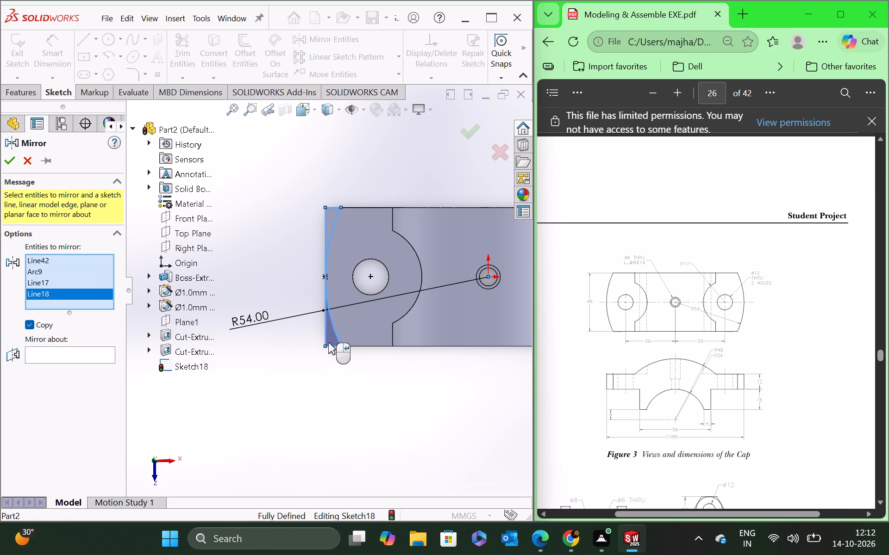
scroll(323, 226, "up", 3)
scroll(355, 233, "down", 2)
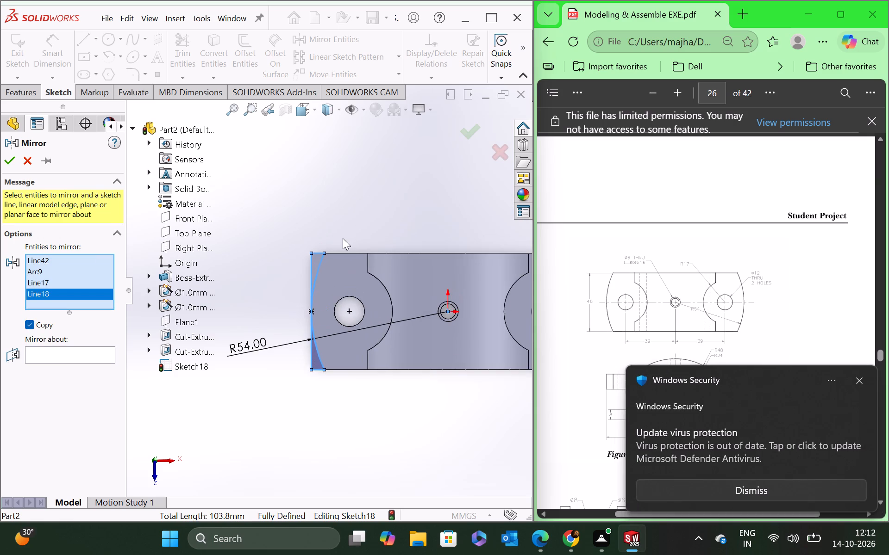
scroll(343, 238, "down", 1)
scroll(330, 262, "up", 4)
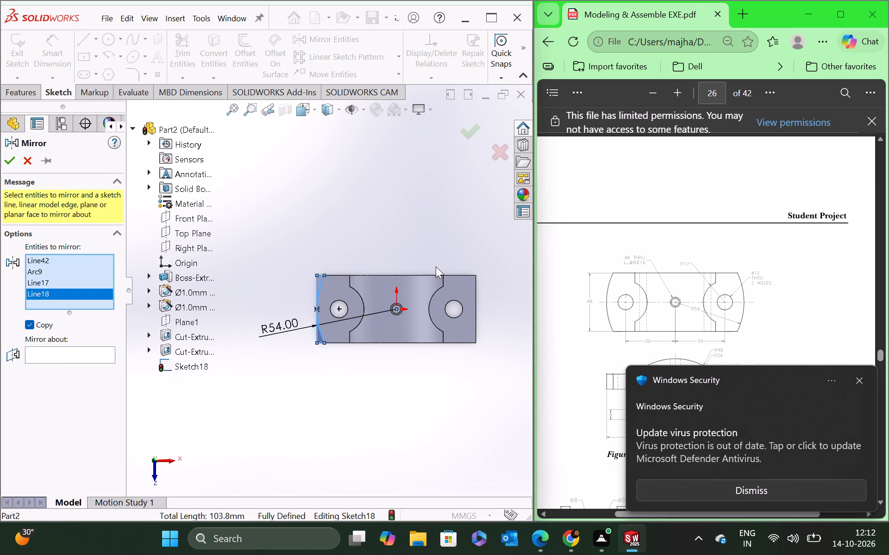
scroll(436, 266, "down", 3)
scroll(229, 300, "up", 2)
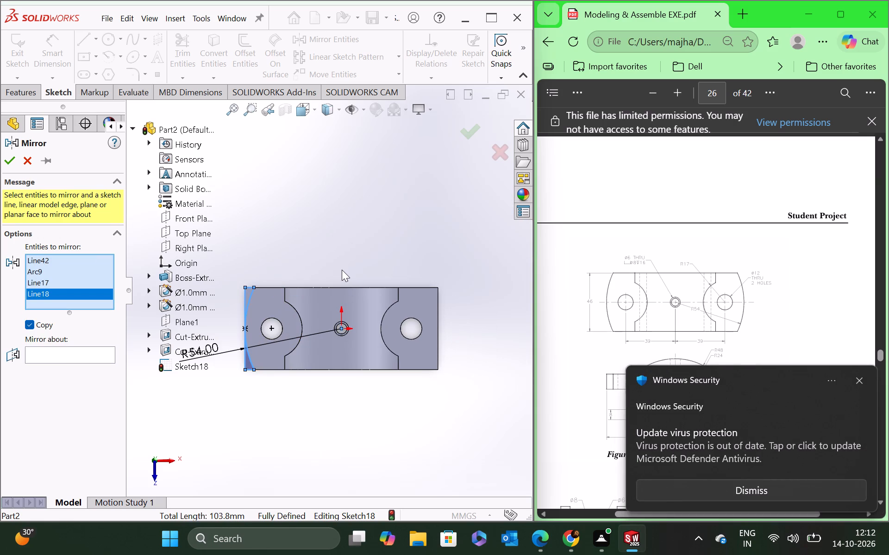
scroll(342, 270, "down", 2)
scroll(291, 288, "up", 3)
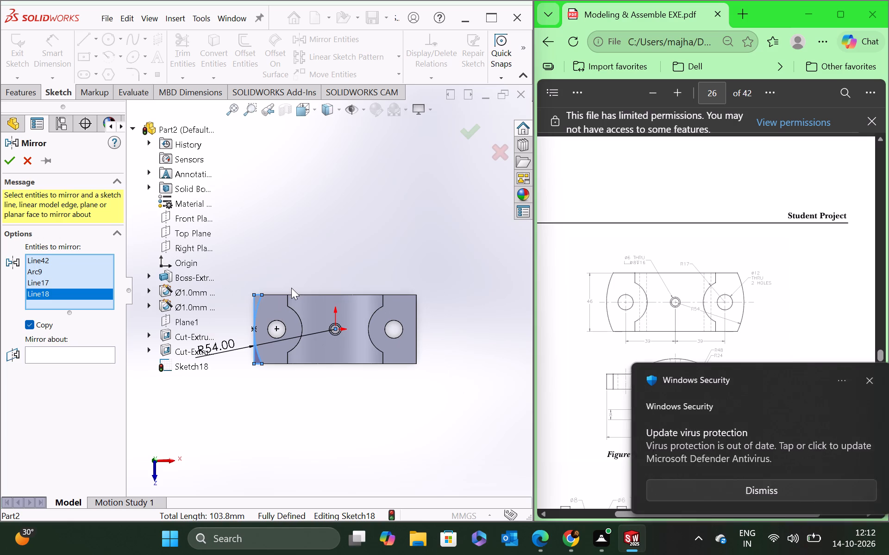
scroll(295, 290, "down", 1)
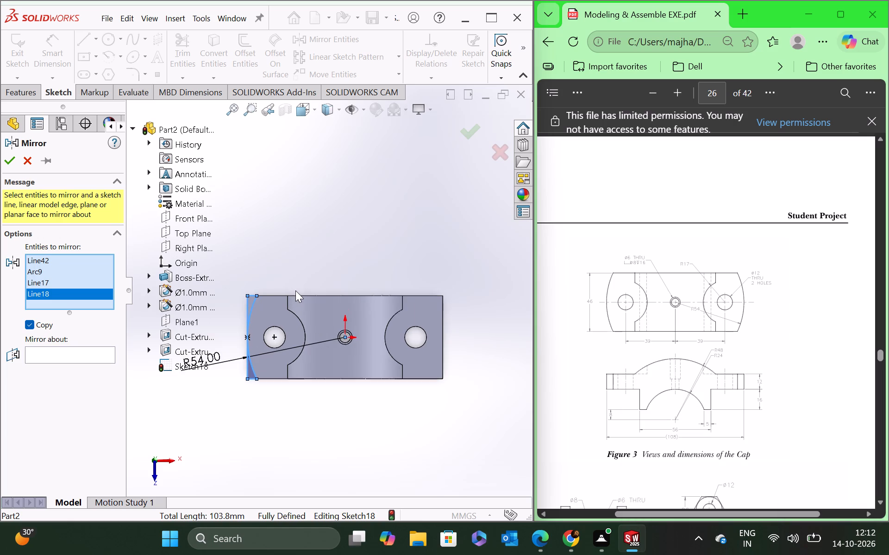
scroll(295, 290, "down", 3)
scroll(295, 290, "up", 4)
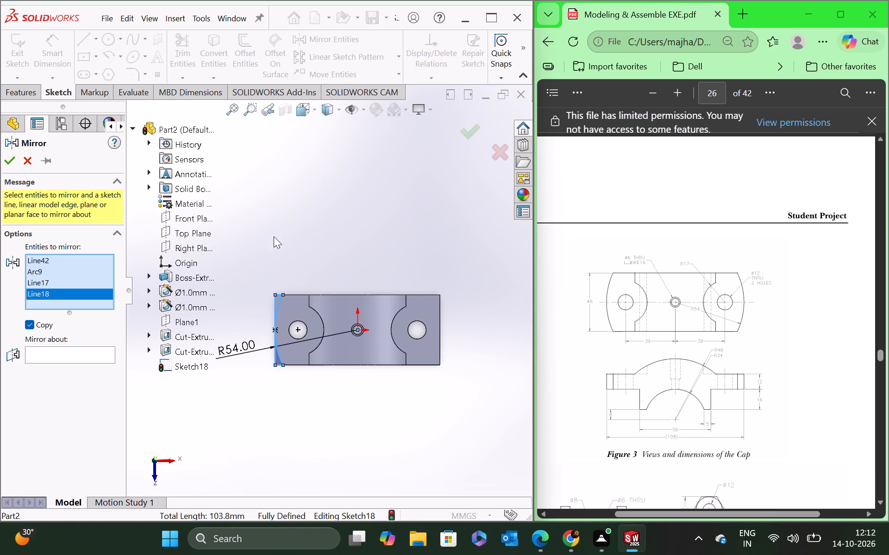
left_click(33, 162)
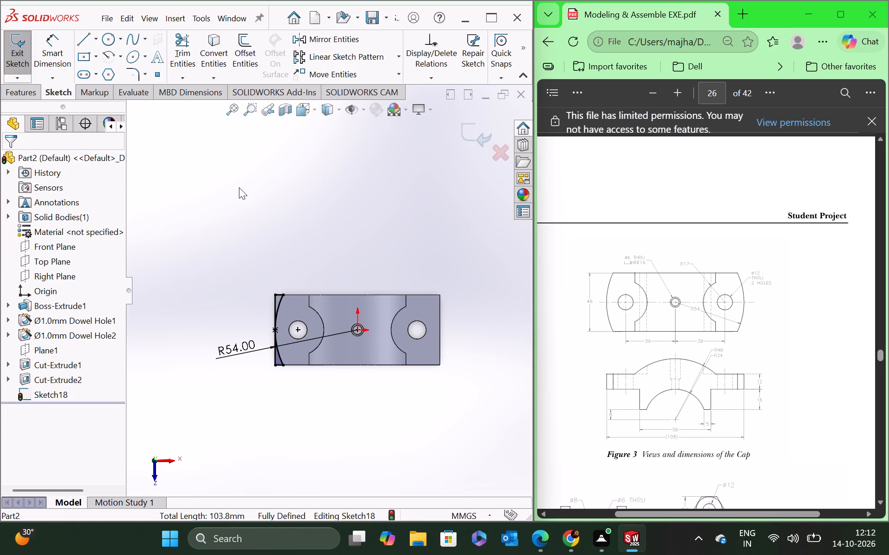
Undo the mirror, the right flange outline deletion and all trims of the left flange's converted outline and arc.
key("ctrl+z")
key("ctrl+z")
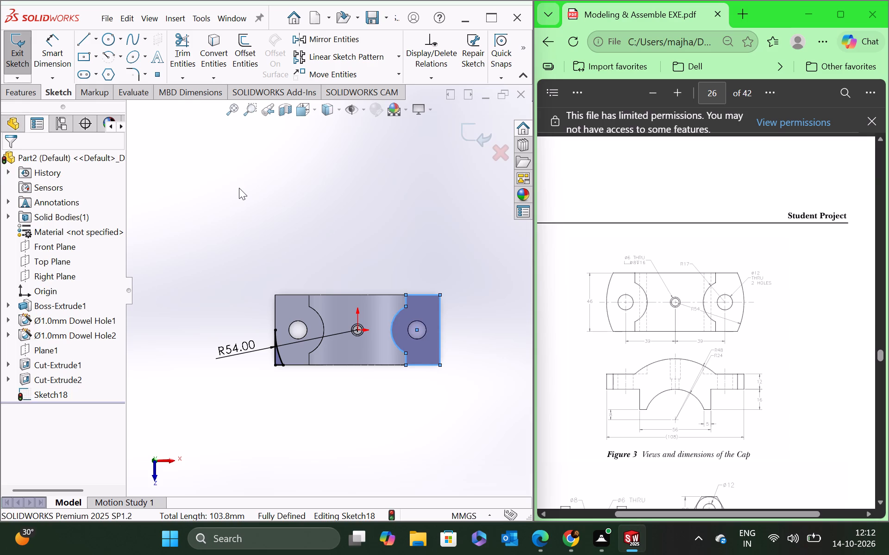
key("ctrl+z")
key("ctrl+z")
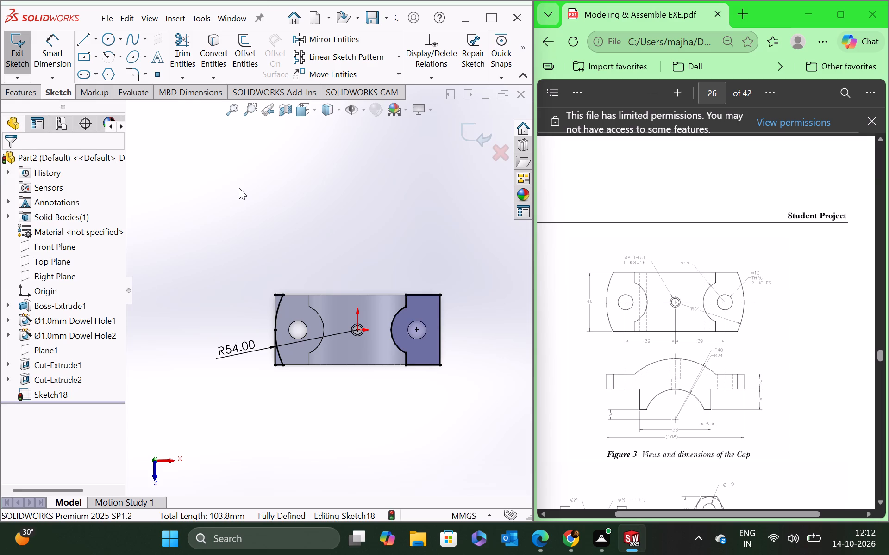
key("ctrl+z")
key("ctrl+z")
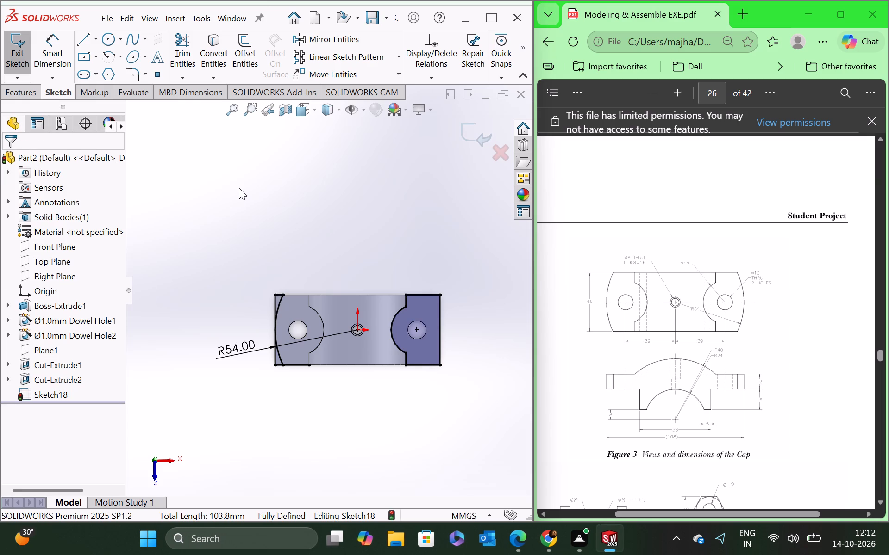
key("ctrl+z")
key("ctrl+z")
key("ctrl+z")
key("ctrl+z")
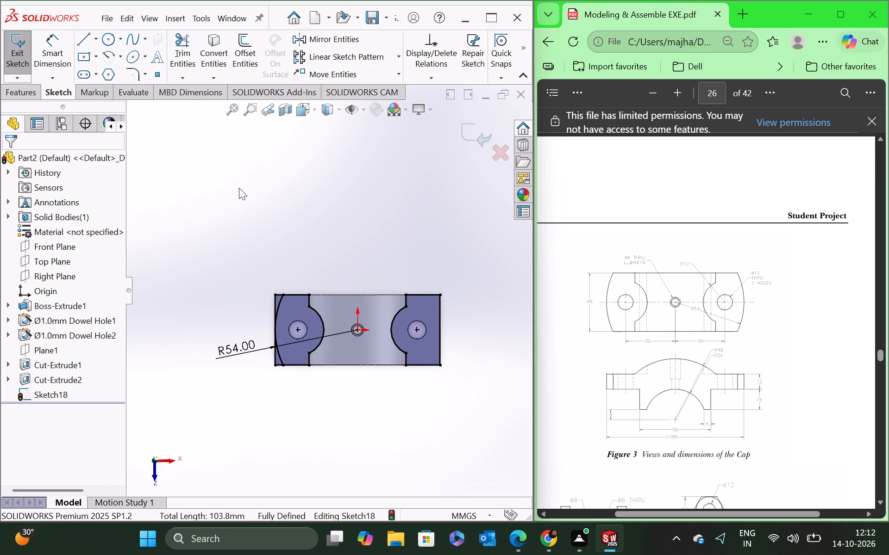
Sketch two horizontal lines, each about 63.5 mm long, joining the inner corners of the two flange outlines along both long edges.
left_click(316, 239)
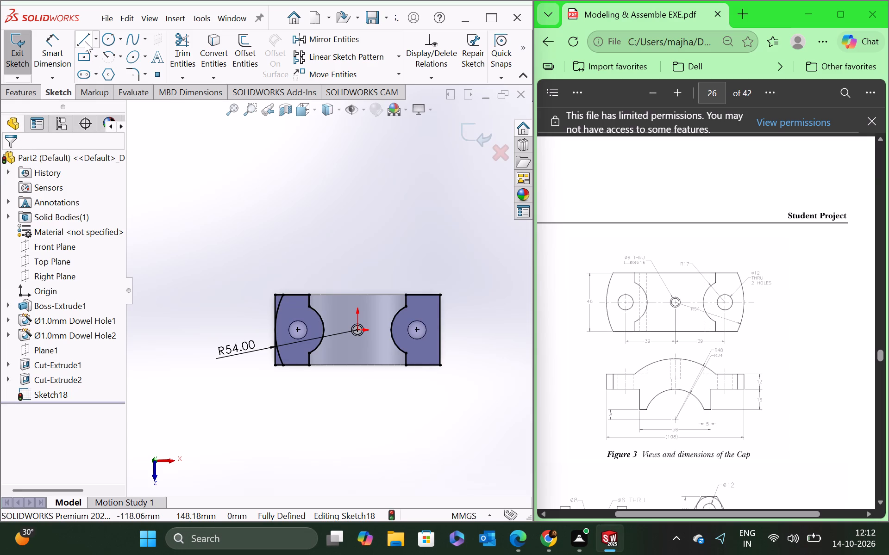
left_click(85, 41)
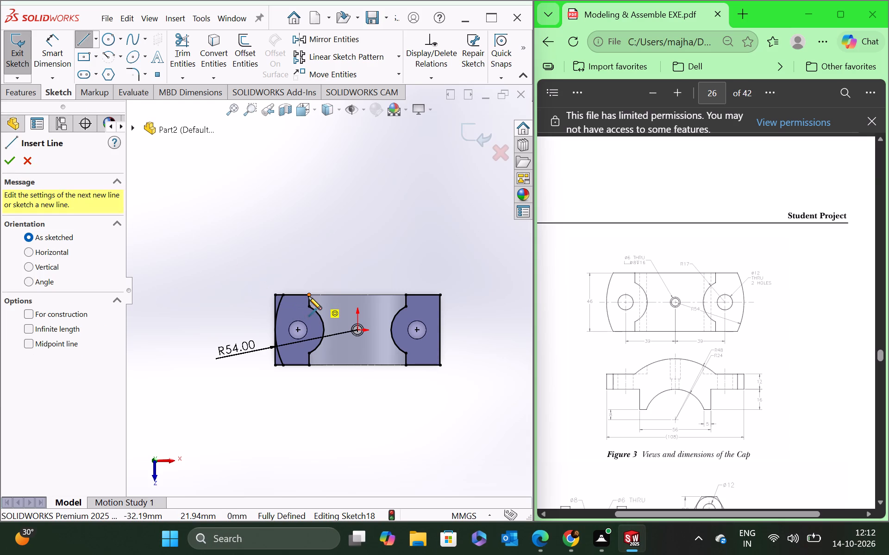
left_click(308, 294)
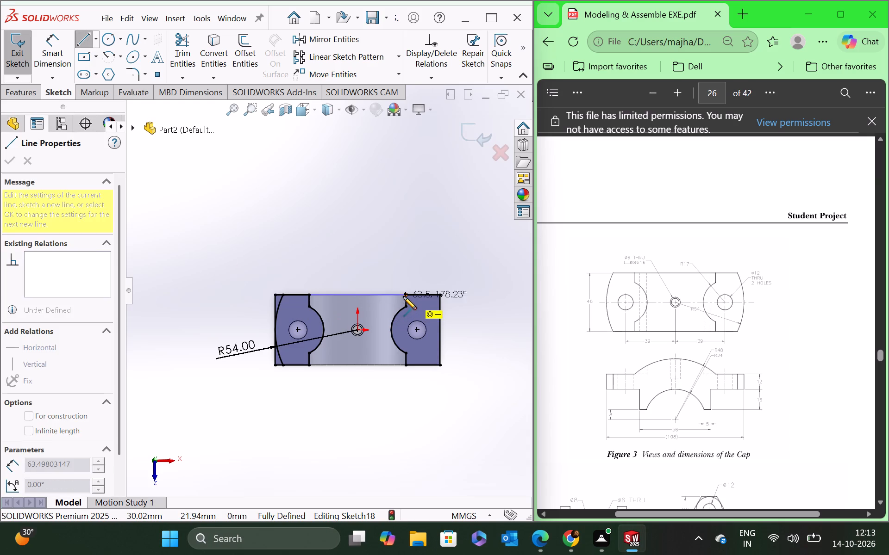
left_click(406, 295)
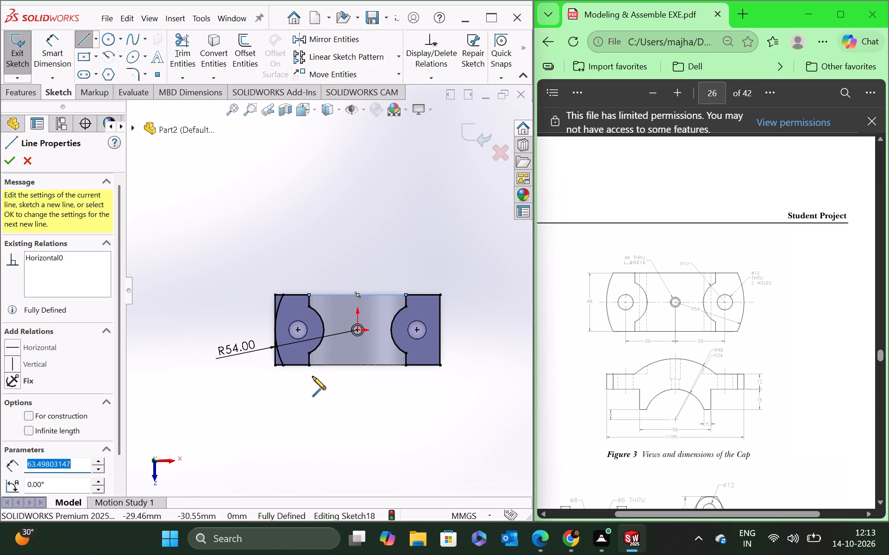
left_click(309, 365)
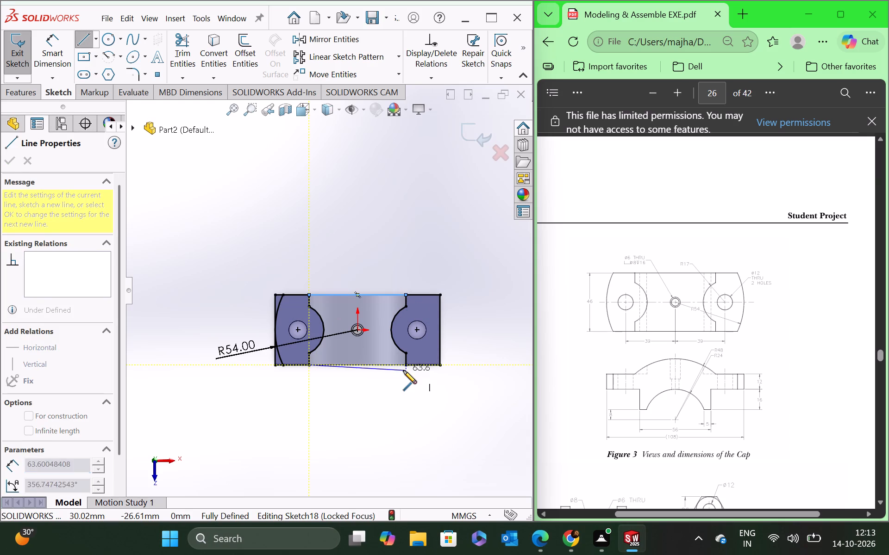
left_click(405, 364)
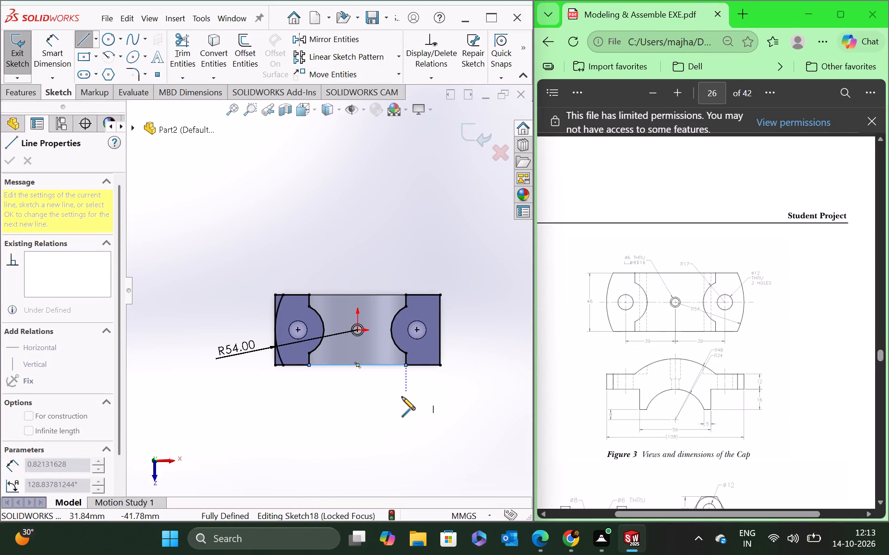
key("Escape")
Trim away the inner arcs and short straight segments of both flange outlines, leaving one continuous outer outline.
scroll(351, 338, "down", 4)
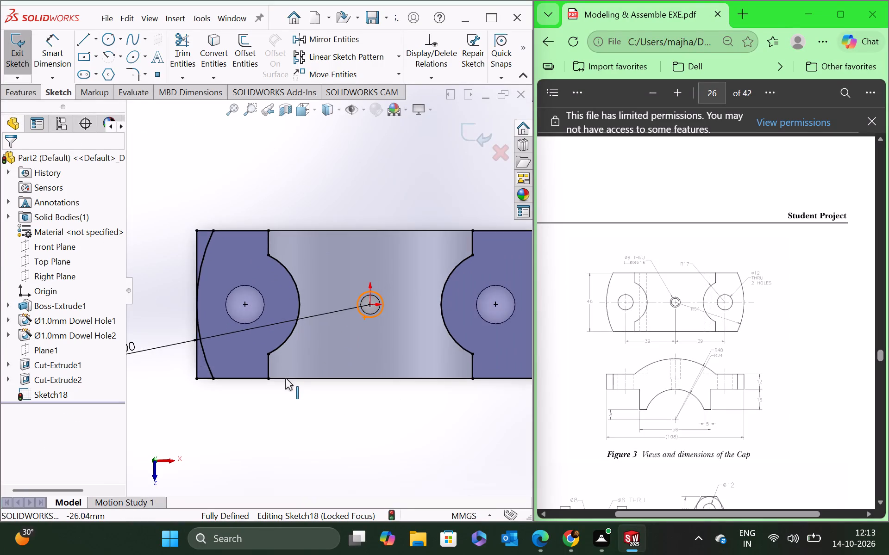
scroll(285, 378, "up", 4)
left_click(184, 57)
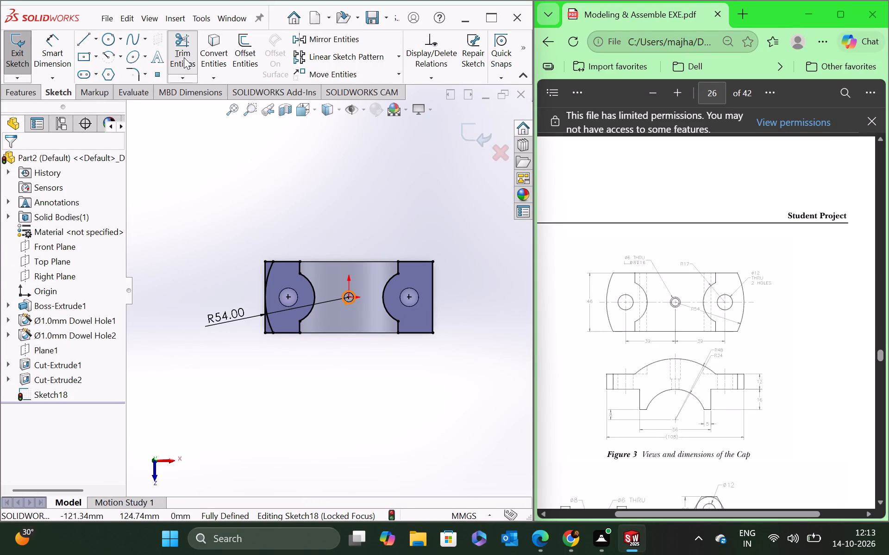
left_click(299, 326)
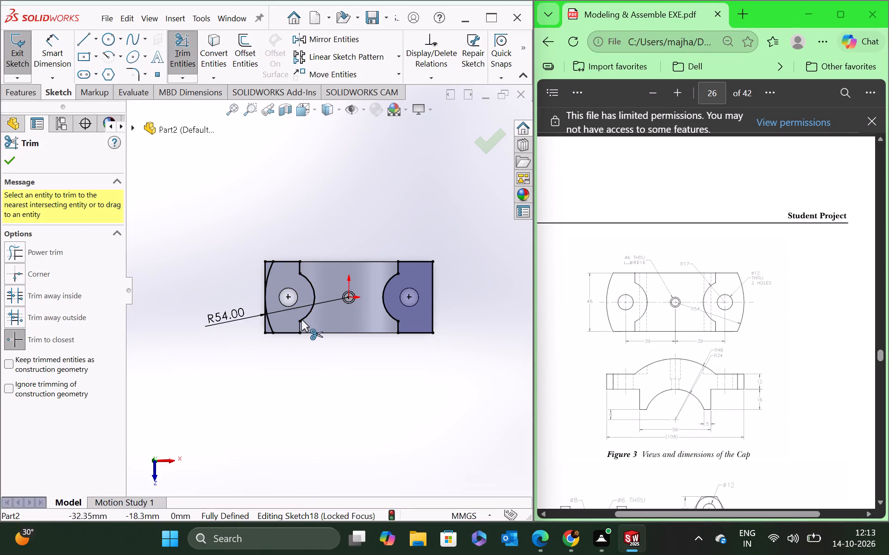
left_click(302, 317)
left_click(299, 267)
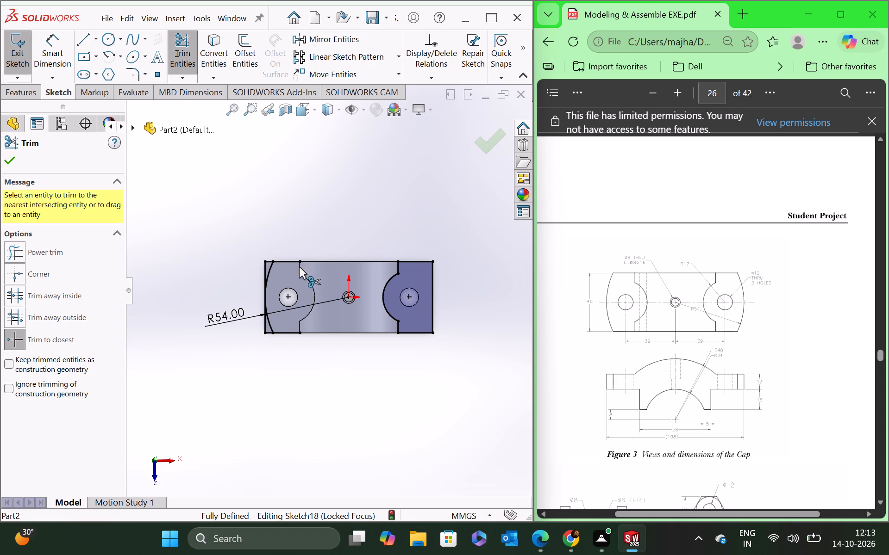
left_click(398, 271)
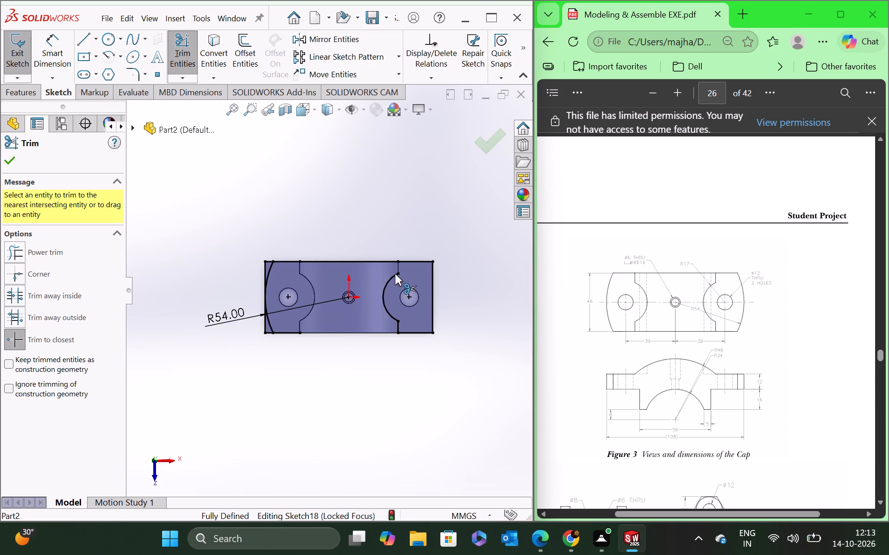
left_click(387, 280)
left_click(397, 325)
left_click(10, 161)
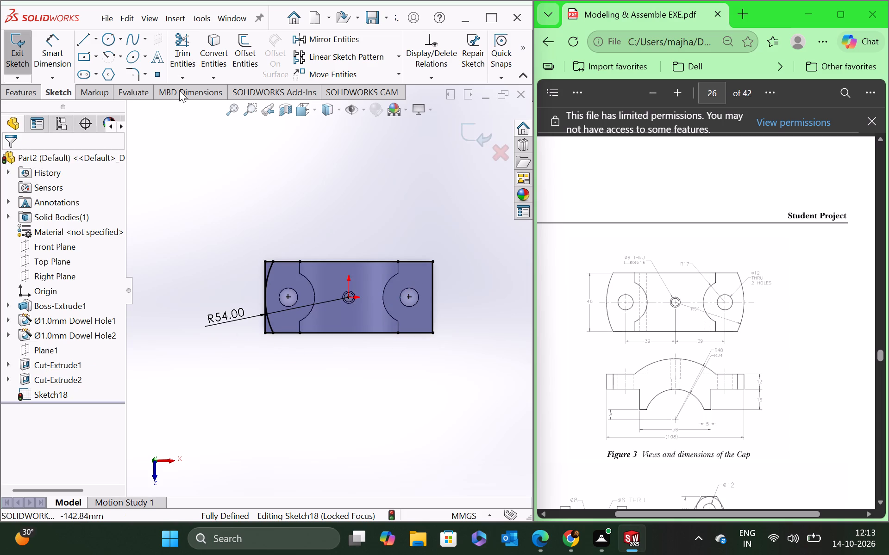
Mirror the left flange's R54 arc about the Right Plane with Copy on.
left_click(322, 41)
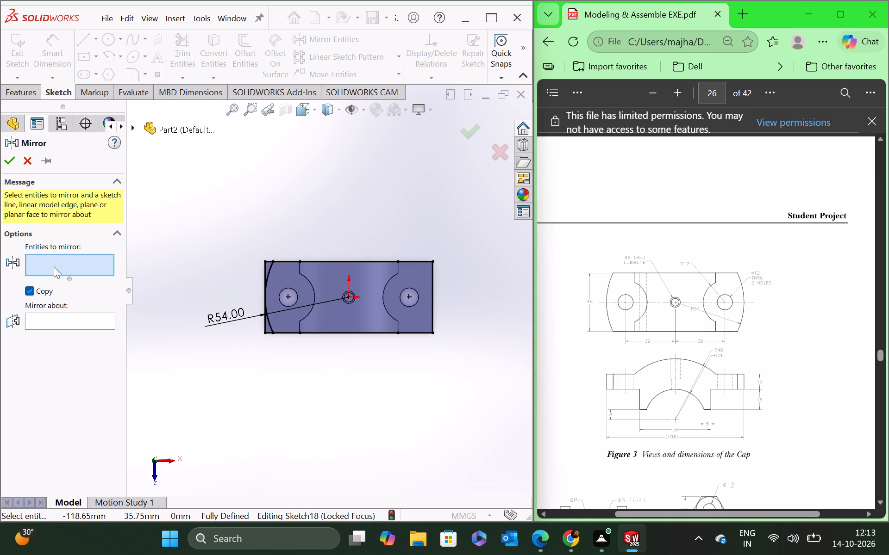
left_click(268, 272)
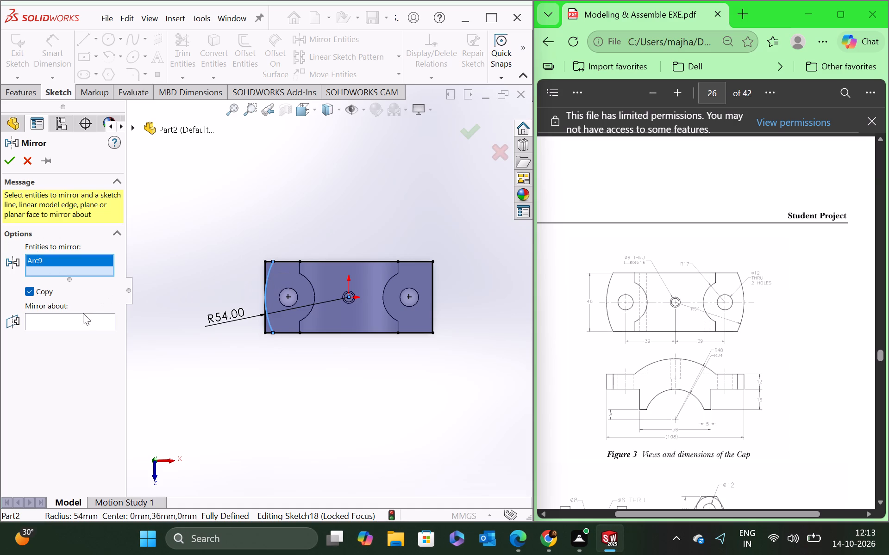
left_click_drag(83, 314, 83, 319)
left_click(80, 321)
left_click(135, 126)
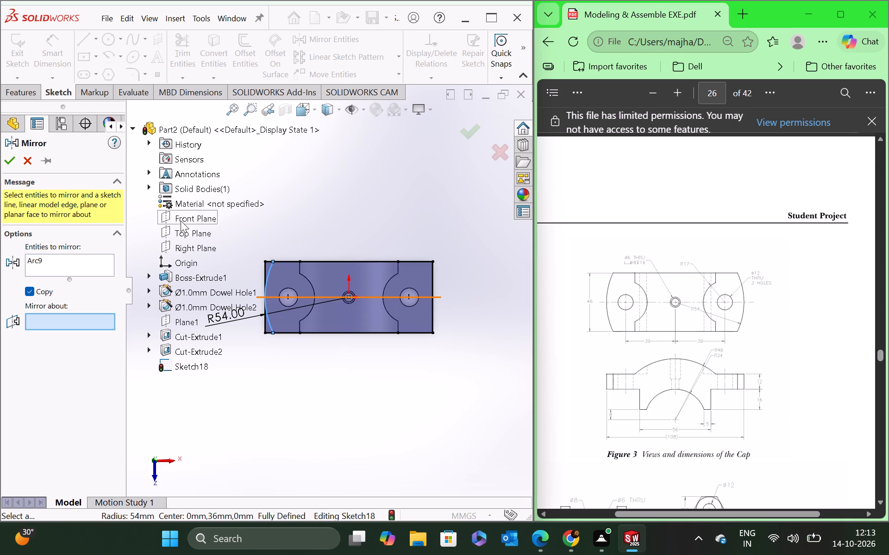
left_click(182, 244)
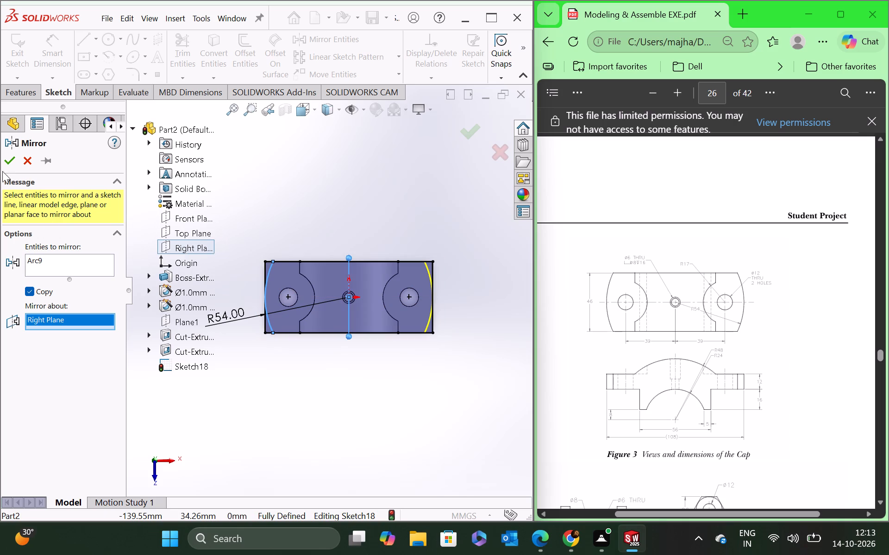
left_click(6, 163)
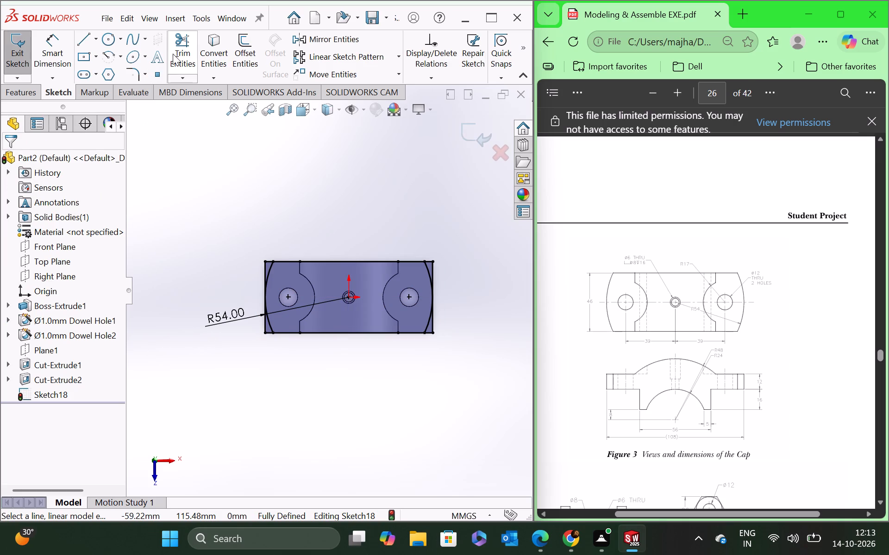
Trim the straight end edges and short corner segments lying outside the R54 arcs at both flange ends.
left_click(173, 54)
left_click(269, 261)
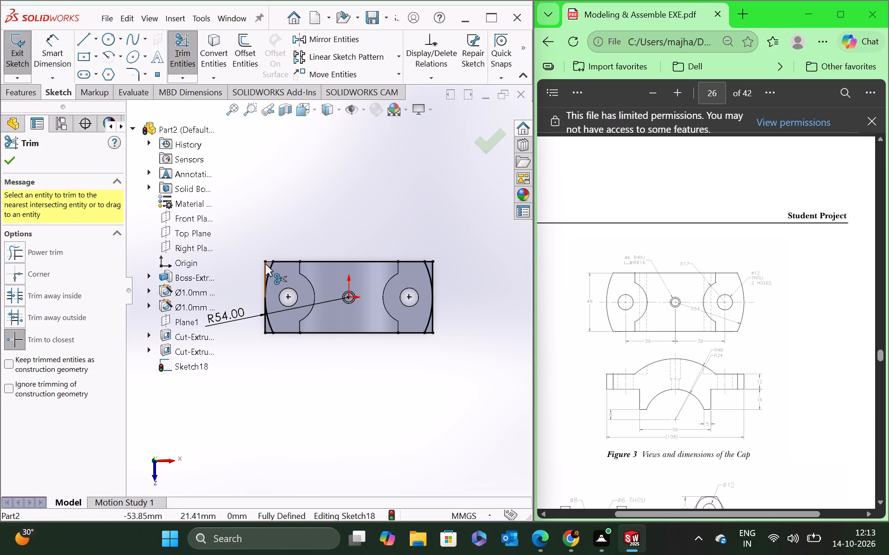
left_click(265, 265)
left_click(263, 321)
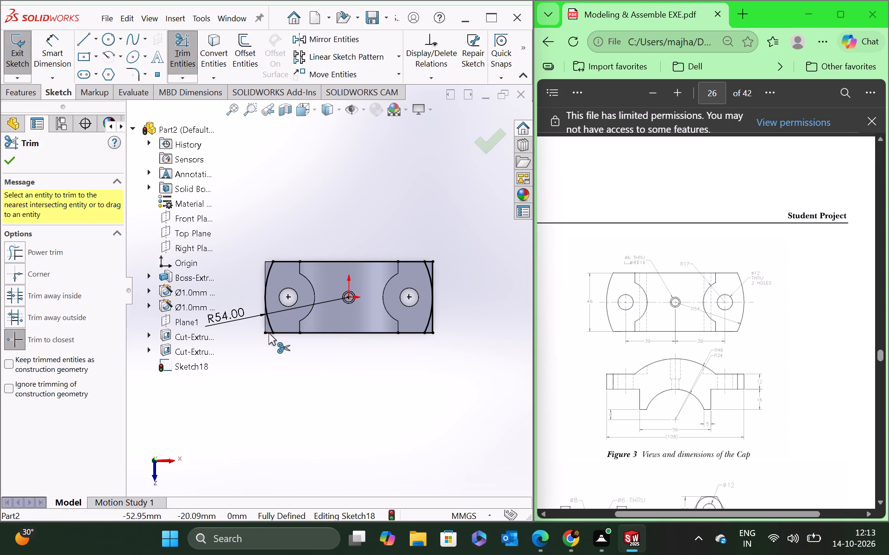
left_click(269, 332)
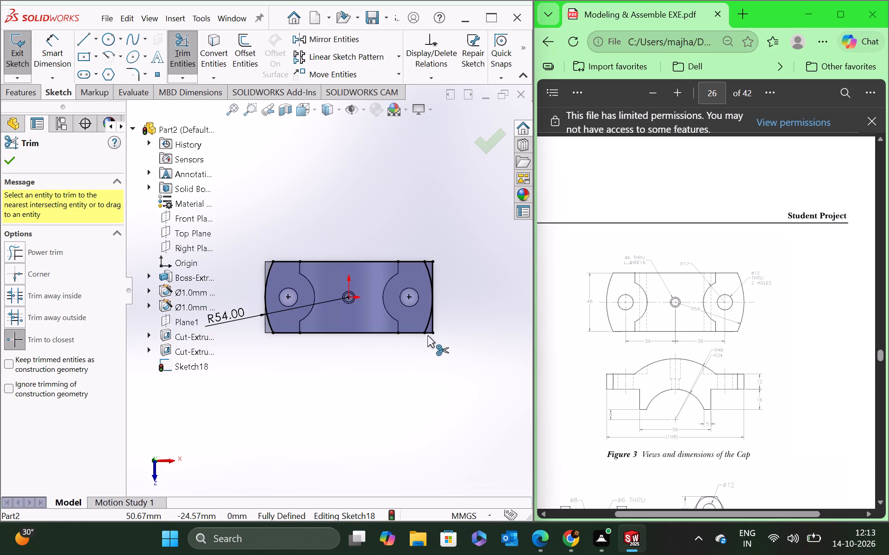
left_click(428, 333)
left_click(432, 327)
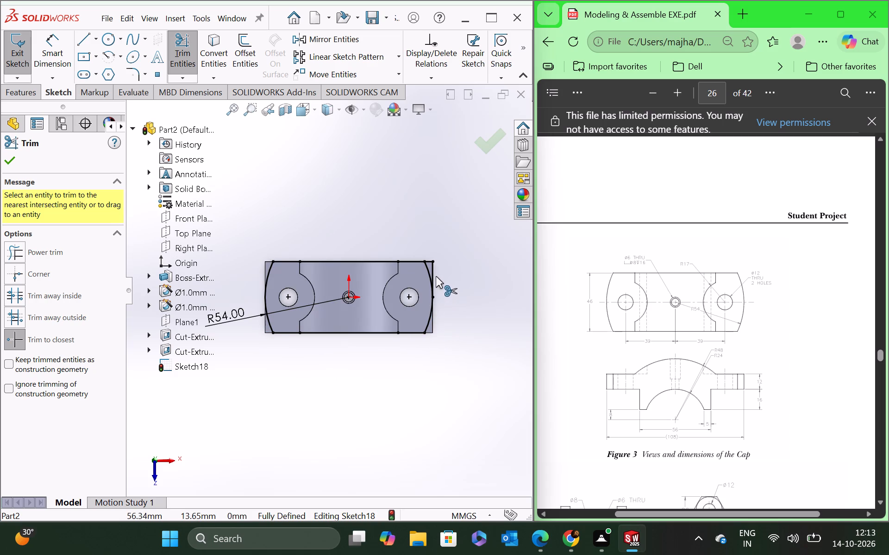
left_click(434, 275)
left_click(430, 262)
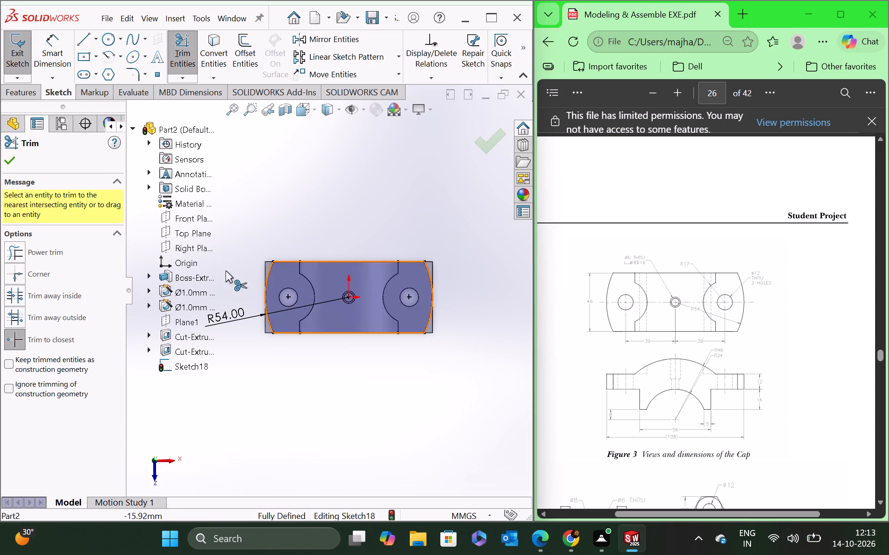
left_click(5, 161)
Extrude-cut the material outside the closed profile with Through All and Flip side to cut on.
left_click(27, 98)
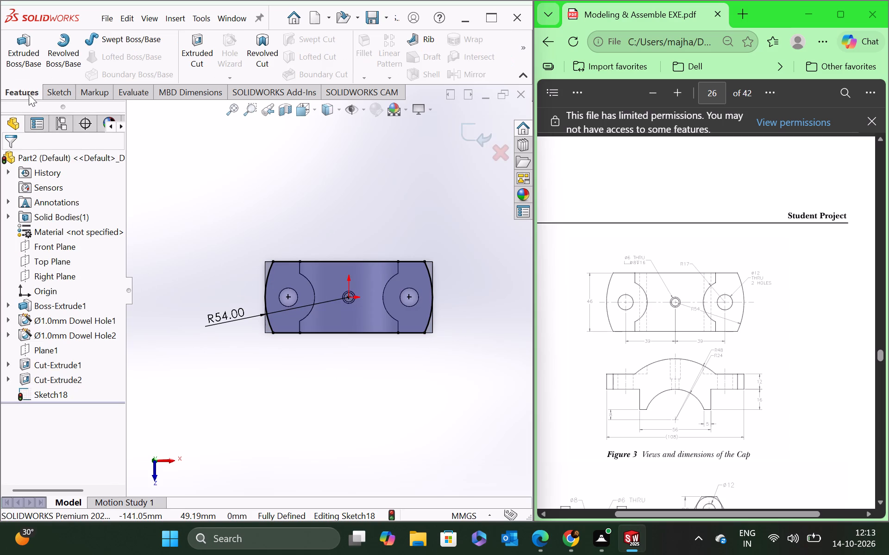
left_click(207, 63)
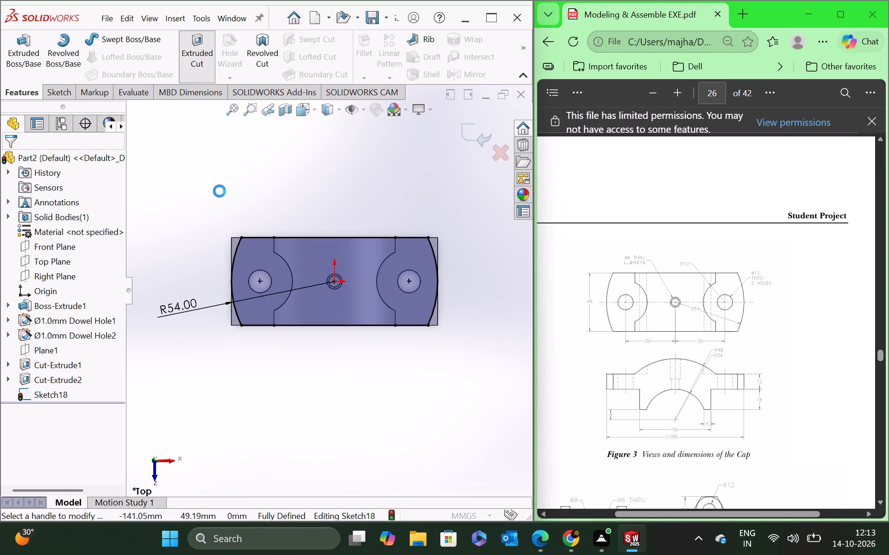
left_click(27, 279)
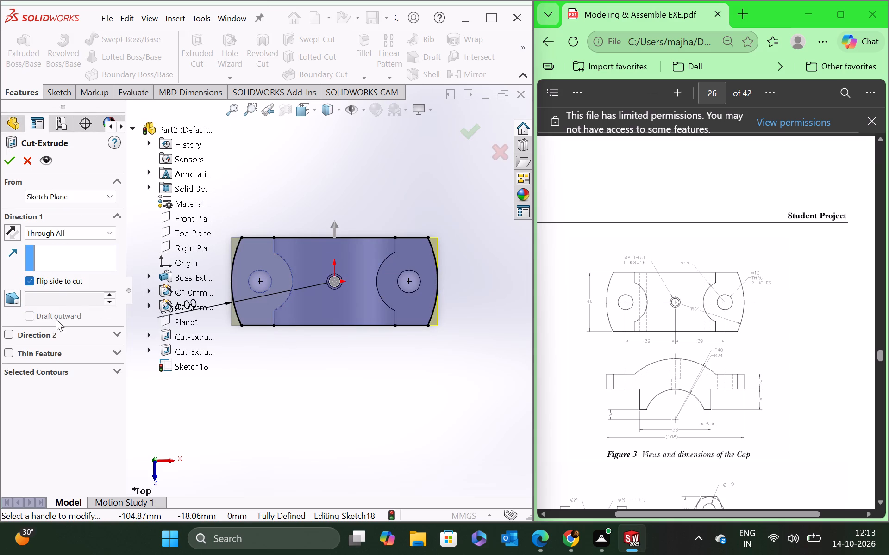
middle_click_drag(336, 369, 349, 258)
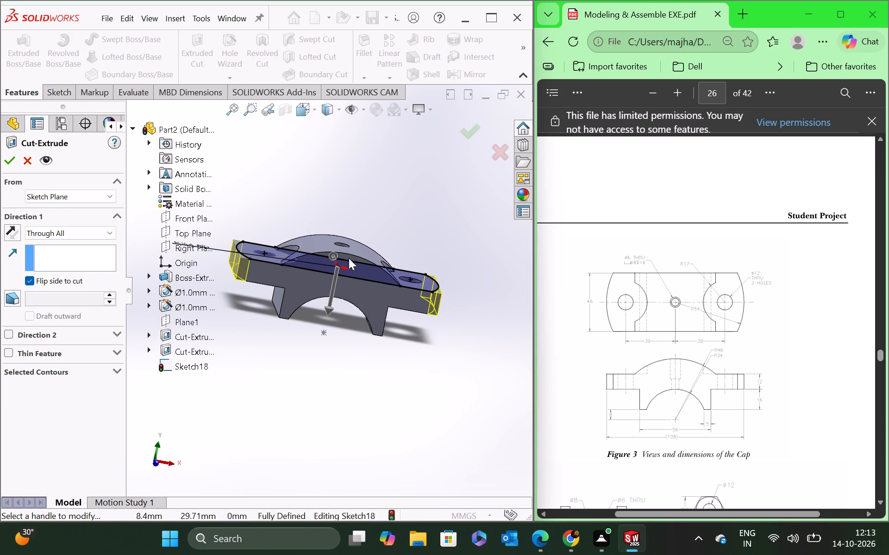
scroll(327, 302, "down", 2)
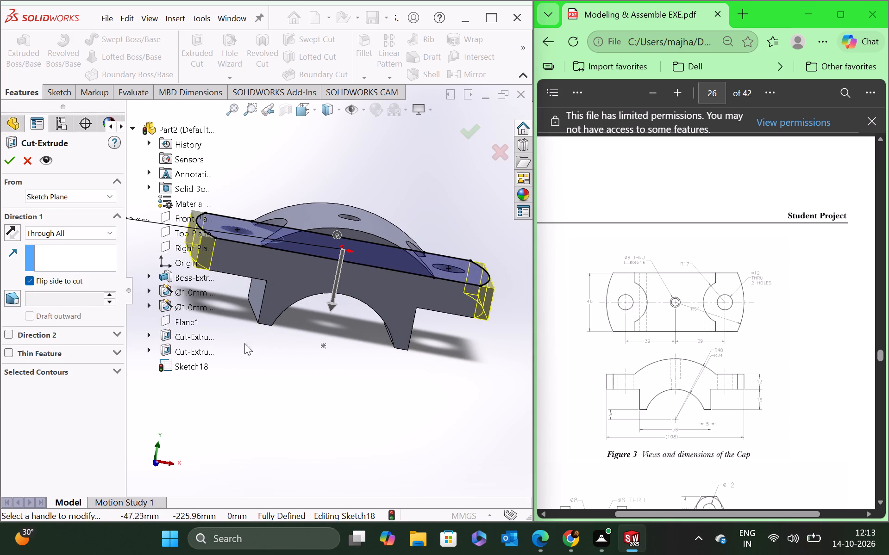
left_click(11, 160)
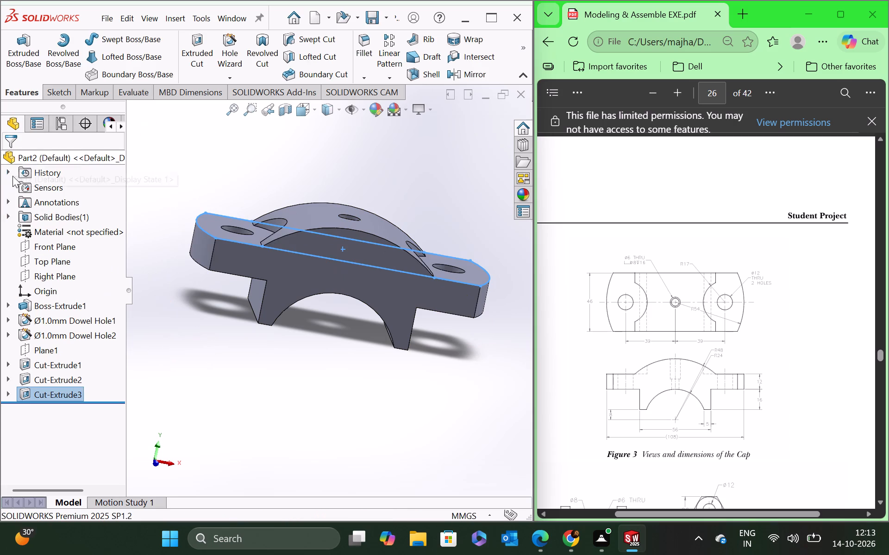
Examine the rounded cap by orbiting it and viewing it in the Top and Trimetric orientations.
middle_click_drag(330, 323, 311, 409)
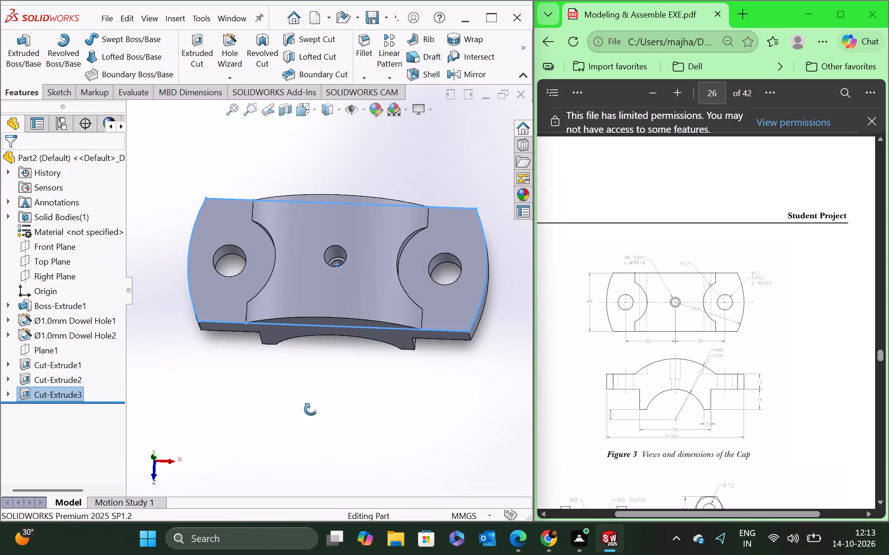
middle_click_drag(311, 409, 329, 345)
left_click(290, 419)
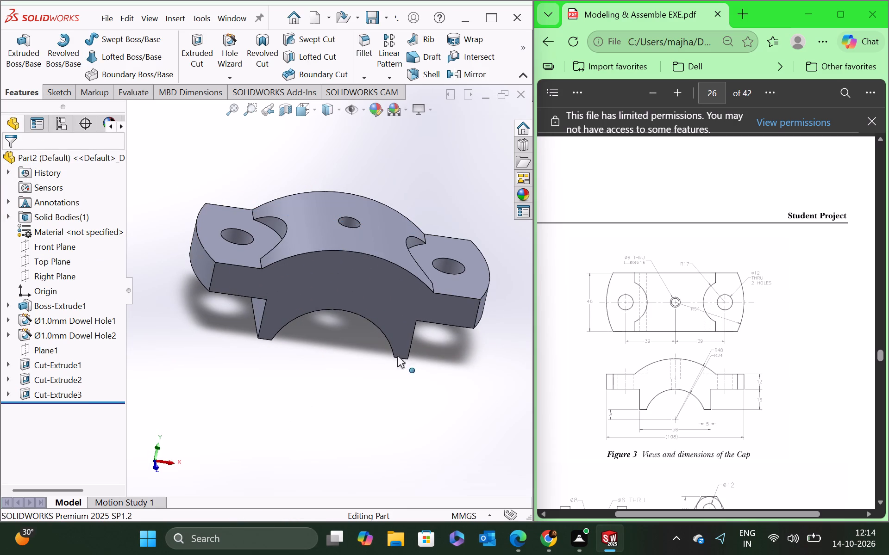
left_click(157, 464)
left_click(154, 448)
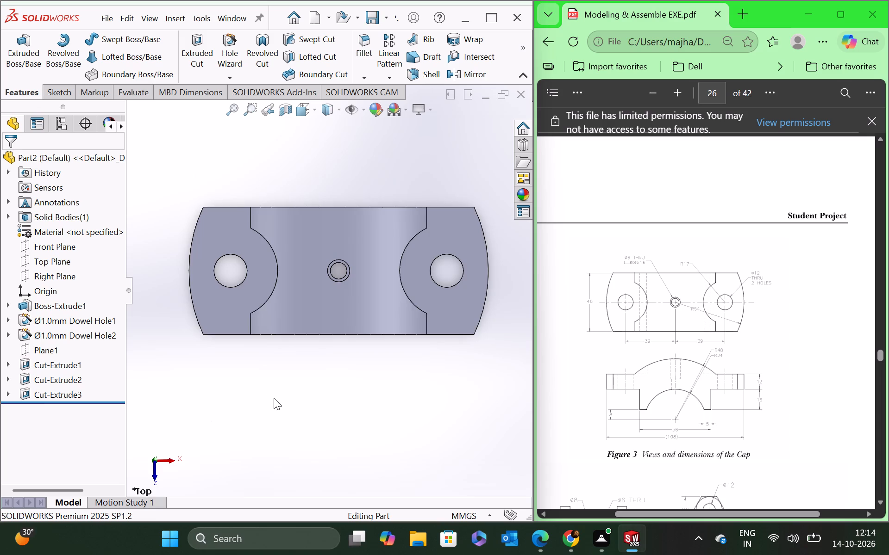
middle_click(275, 399)
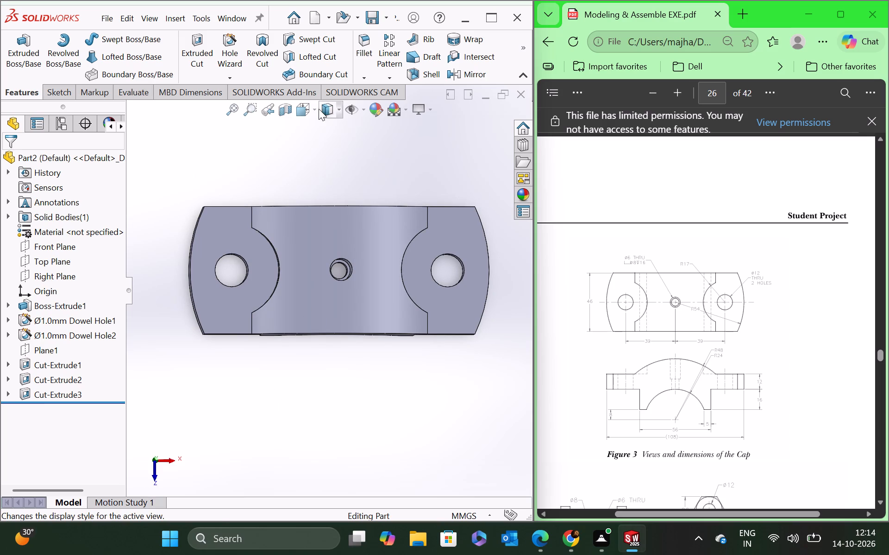
left_click(314, 109)
left_click(380, 142)
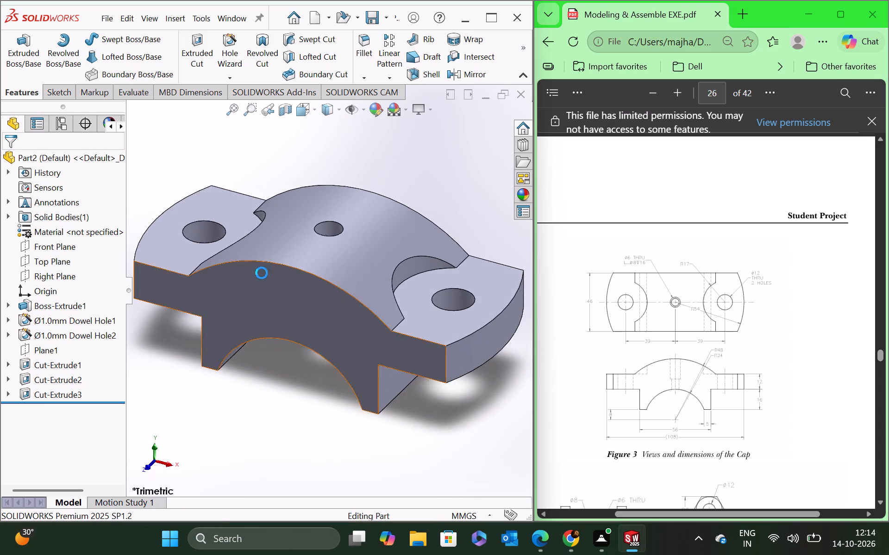
scroll(262, 273, "up", 4)
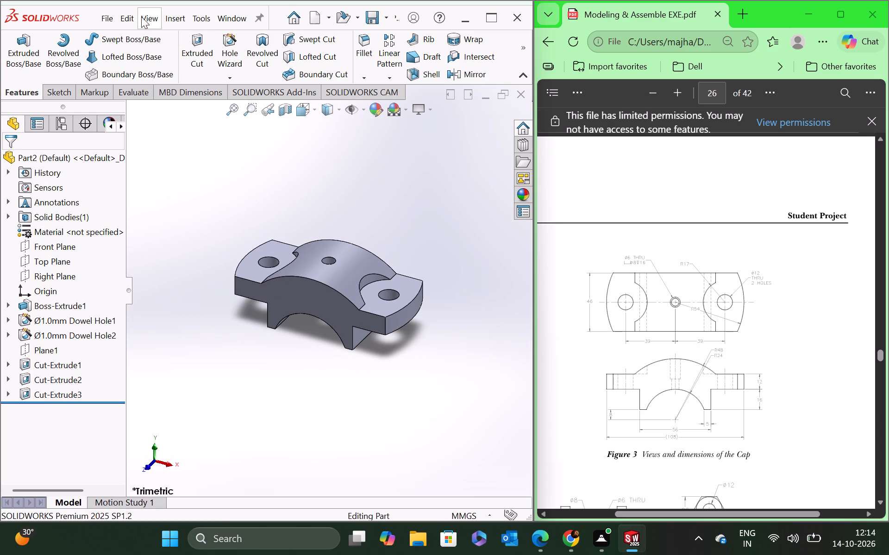
Save the finished cap as a SOLIDWORKS part named Part2 in the assembly7 folder.
left_click(105, 18)
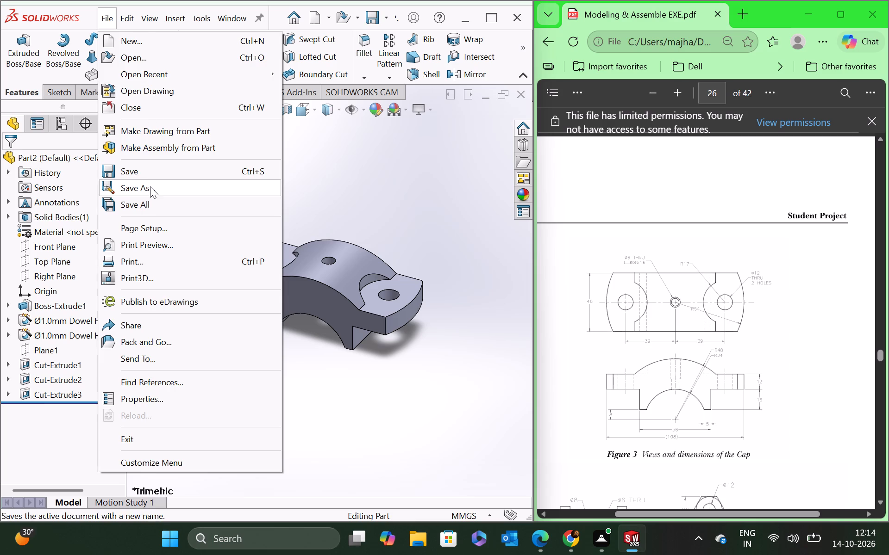
left_click(150, 186)
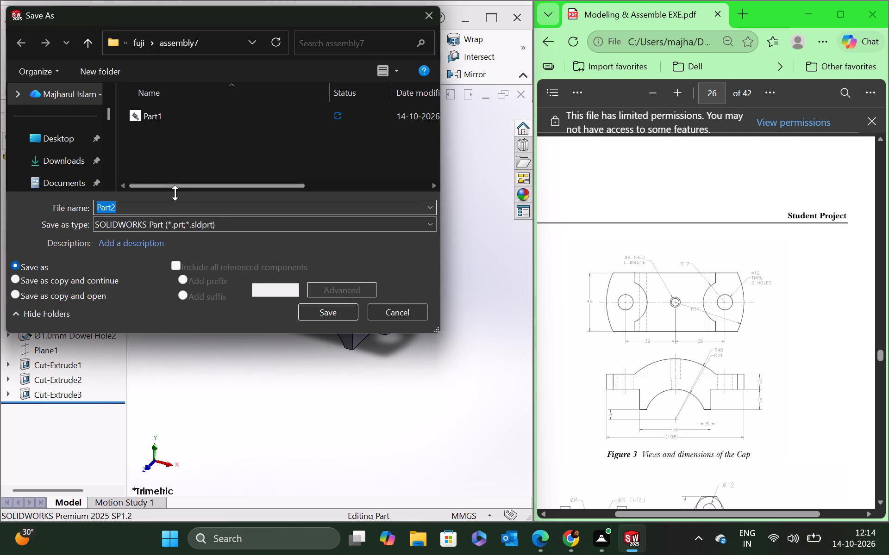
left_click(324, 311)
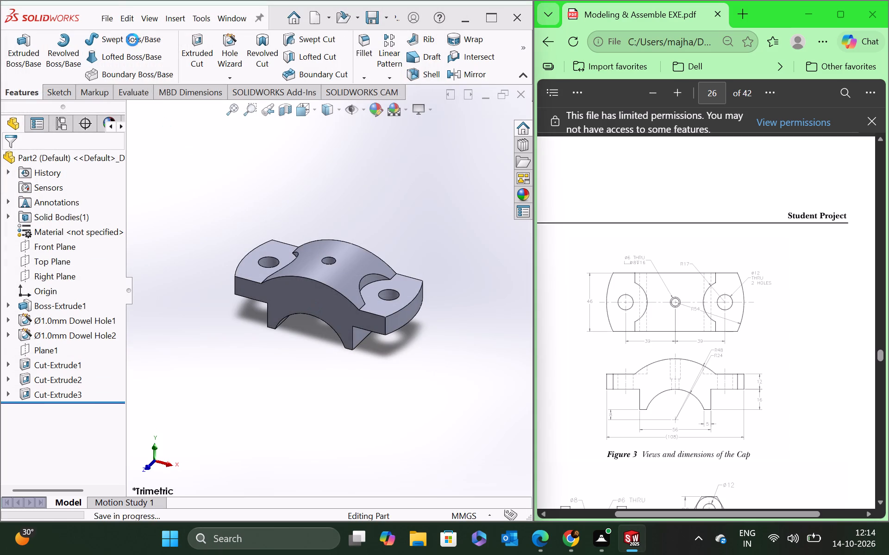
Save the cap as Part2 in Adobe Portable Document Format (*.pdf) as well.
left_click(110, 20)
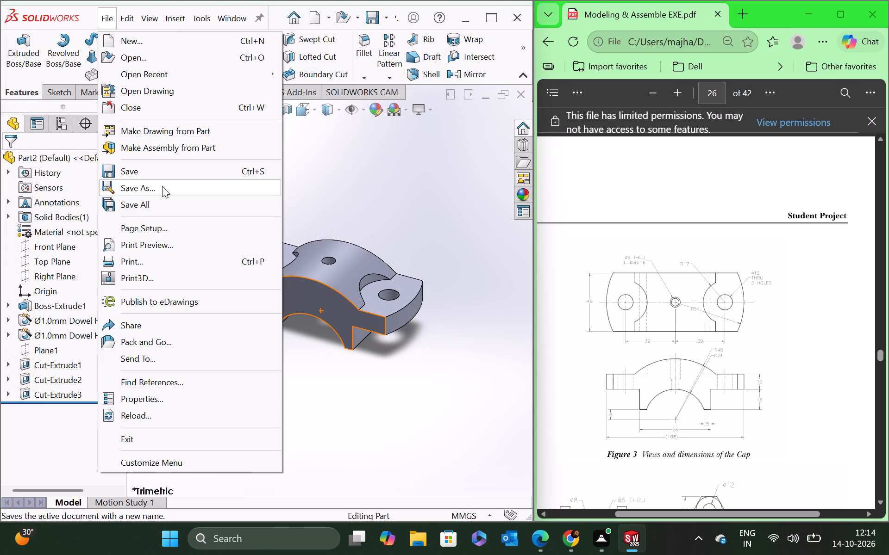
left_click(162, 189)
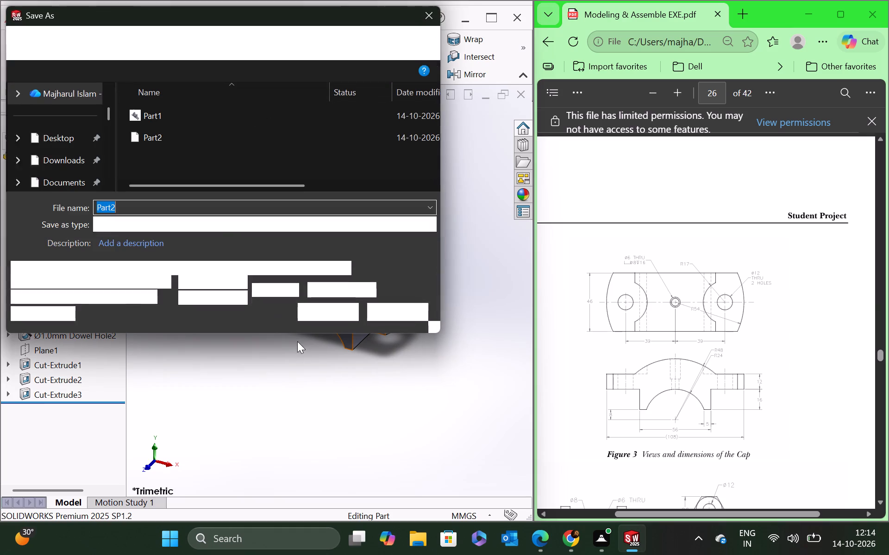
left_click(306, 226)
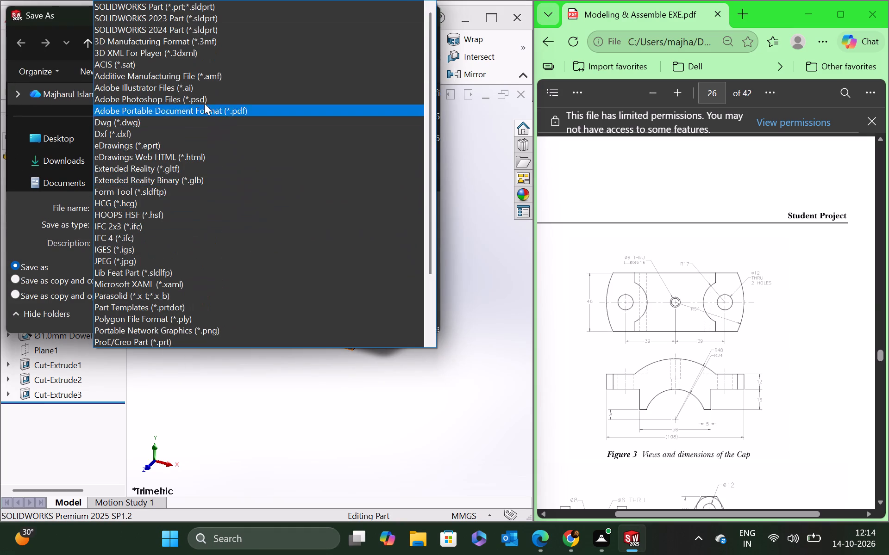
left_click(182, 111)
left_click(326, 350)
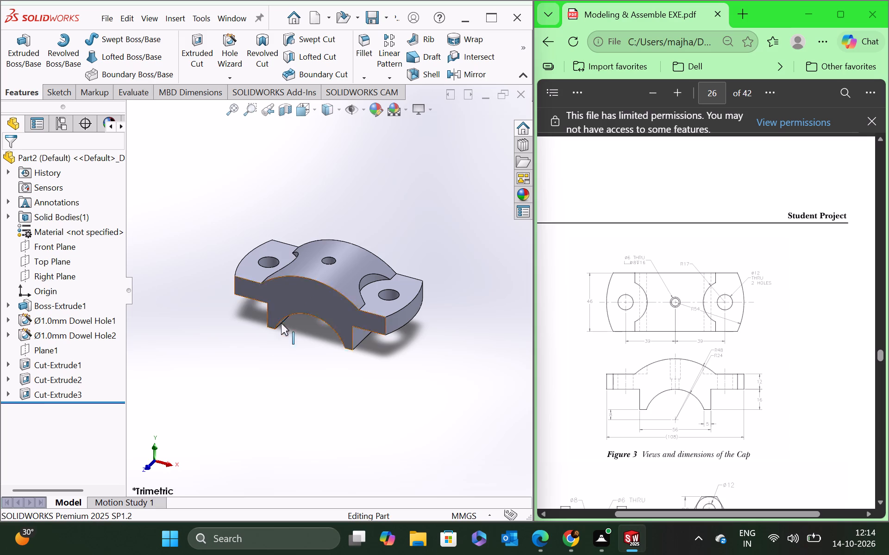
Bring Figure 4 with the Brasses, Nut, Lock Nut and Bolt into view and create a new part document.
scroll(710, 399, "down", 7)
scroll(683, 376, "up", 3)
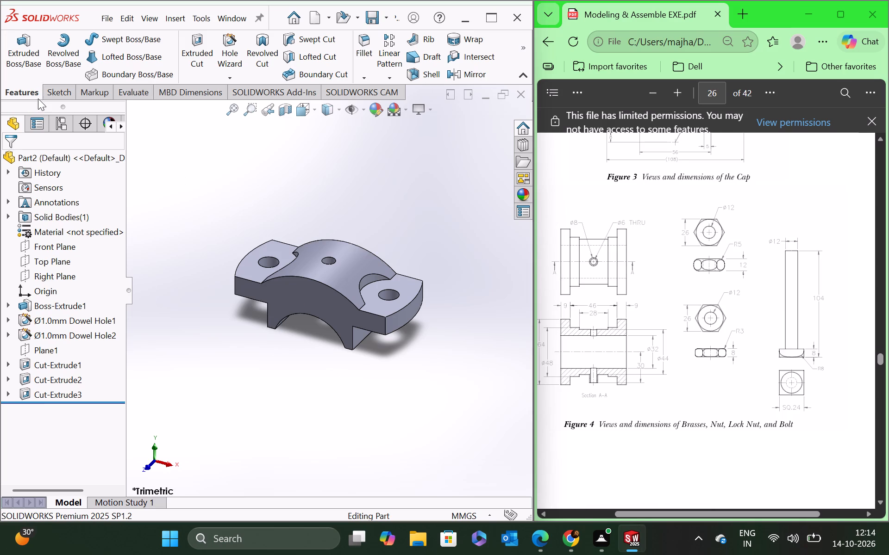
left_click(62, 91)
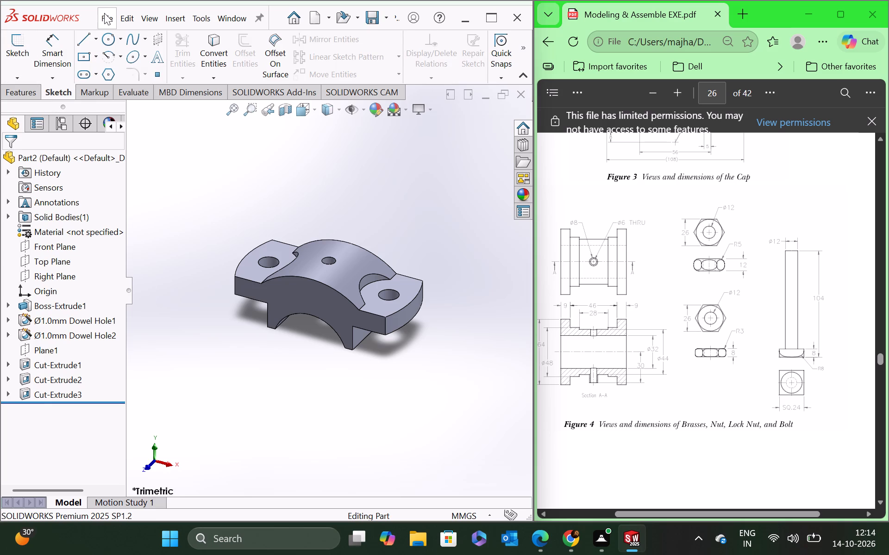
left_click(106, 13)
left_click(127, 41)
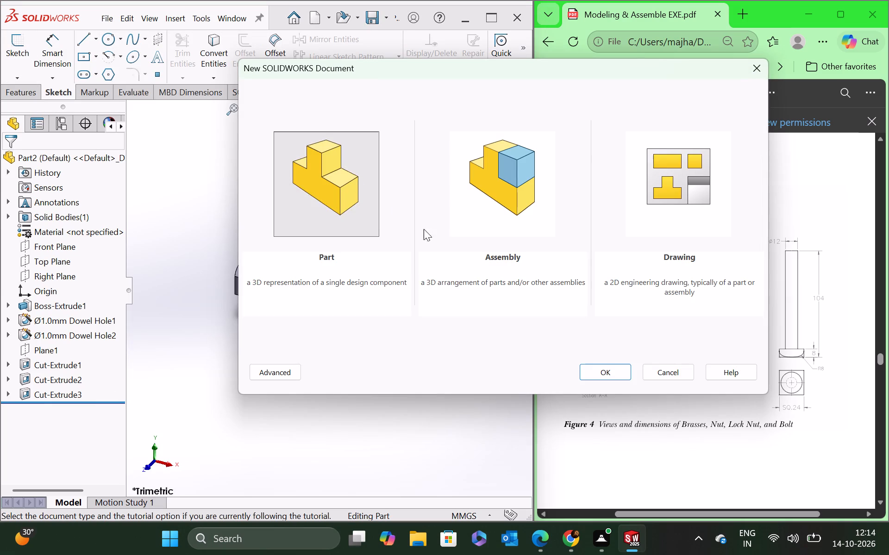
left_click(601, 373)
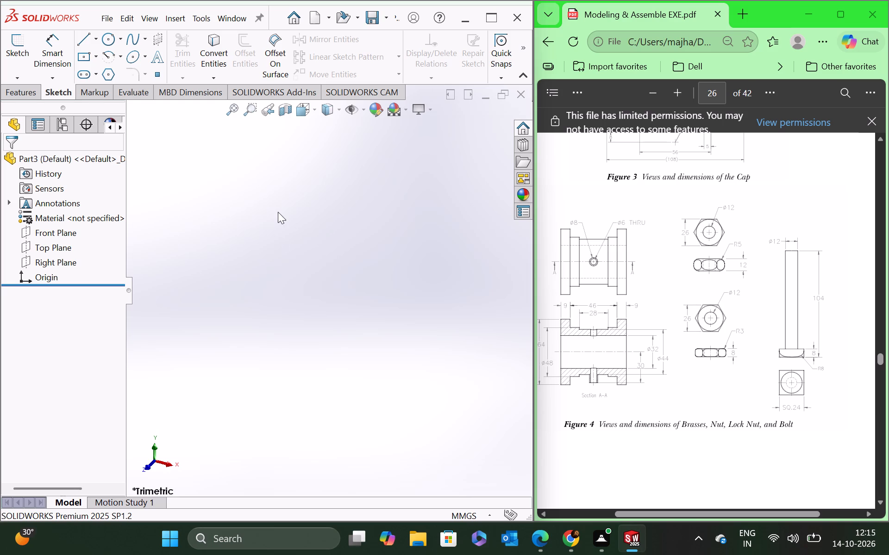
Start a sketch on the Front Plane and draw a vertical centerline about 1179 mm long through the origin.
scroll(278, 212, "up", 3)
scroll(211, 306, "up", 1)
left_click(15, 56)
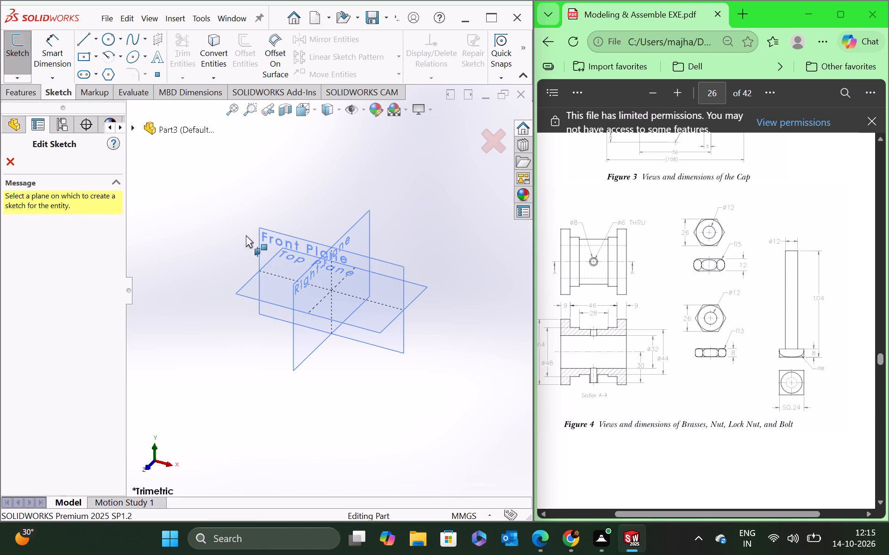
left_click(360, 259)
scroll(334, 336, "up", 3)
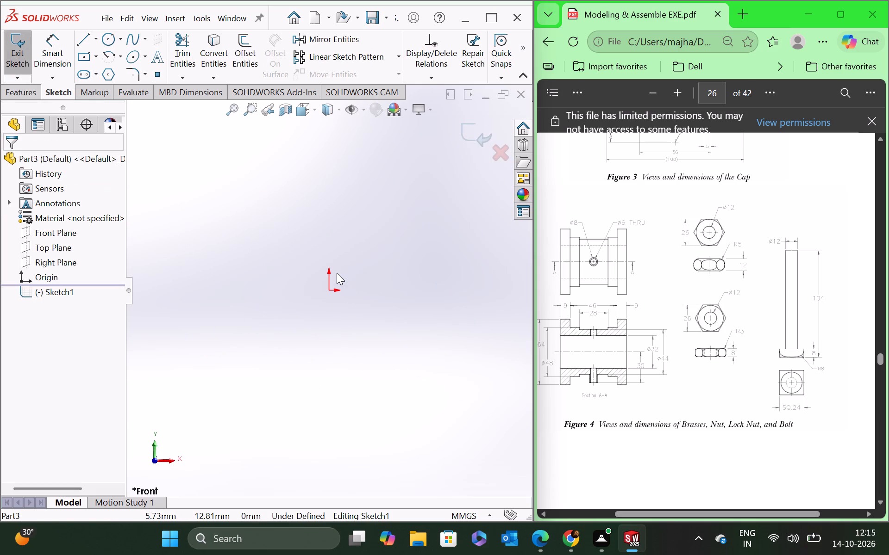
scroll(337, 273, "up", 9)
left_click(98, 42)
left_click(95, 75)
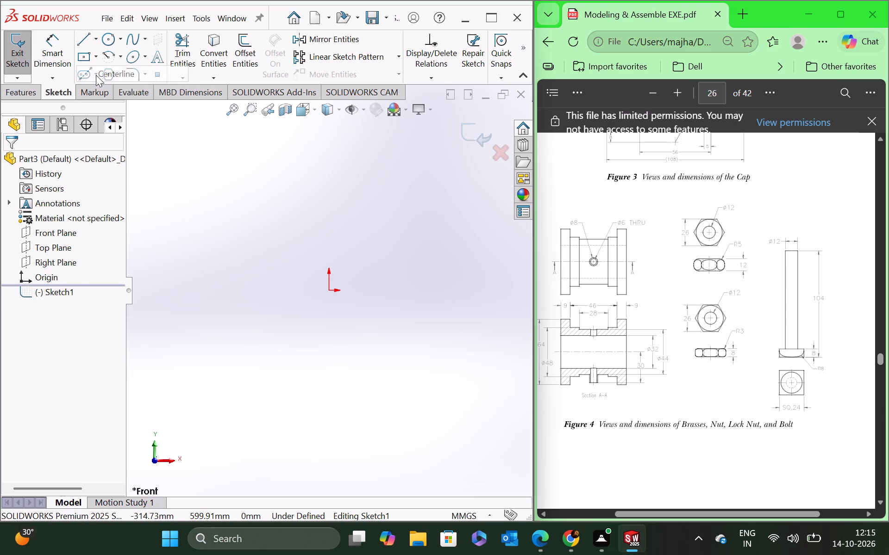
left_click(327, 132)
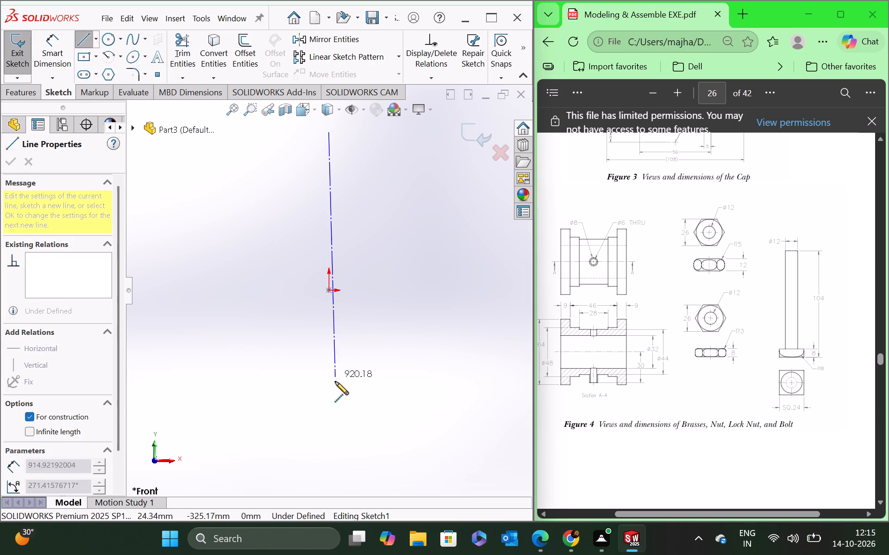
left_click(331, 446)
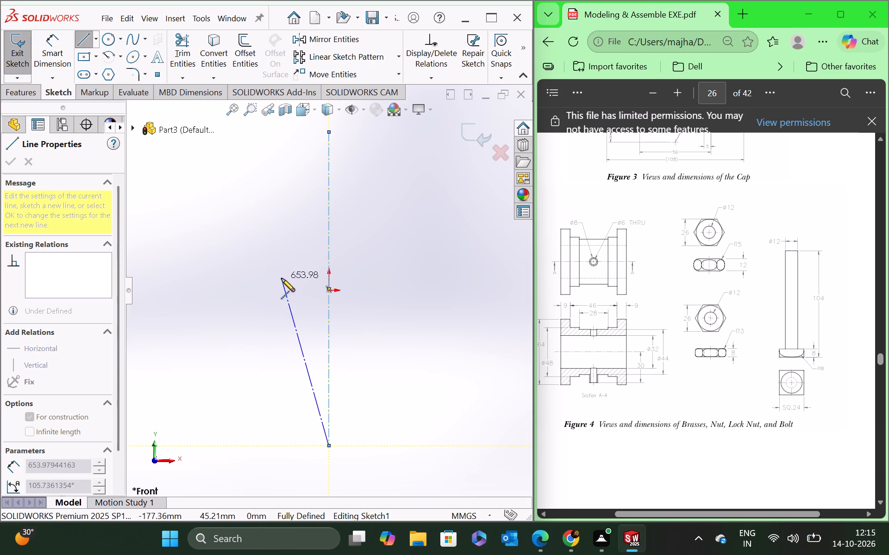
key("Escape")
Draw the Brasses half-profile's inner vertical line about 184 mm down to origin level, a base line about 65 mm outward, and the stepped flange end above.
scroll(333, 268, "down", 7)
scroll(332, 267, "up", 2)
scroll(332, 267, "down", 2)
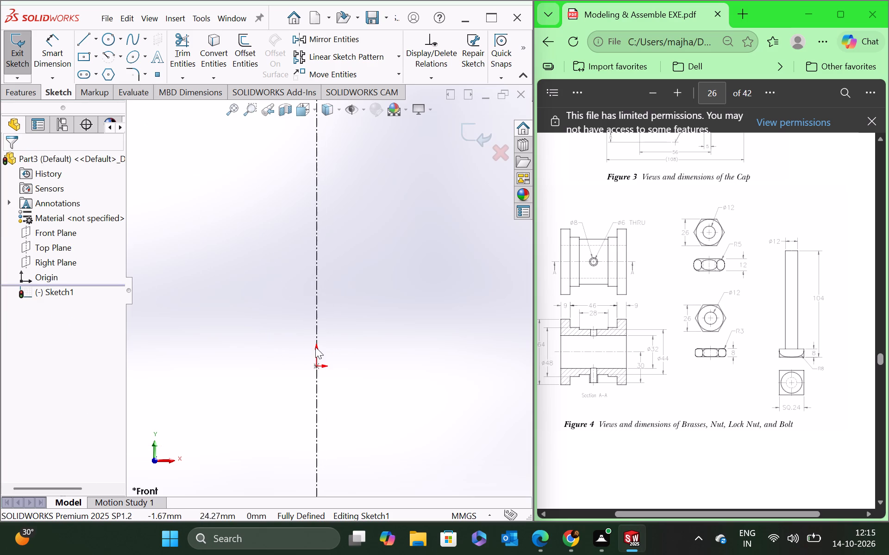
scroll(314, 348, "up", 4)
scroll(355, 307, "down", 4)
scroll(332, 348, "up", 4)
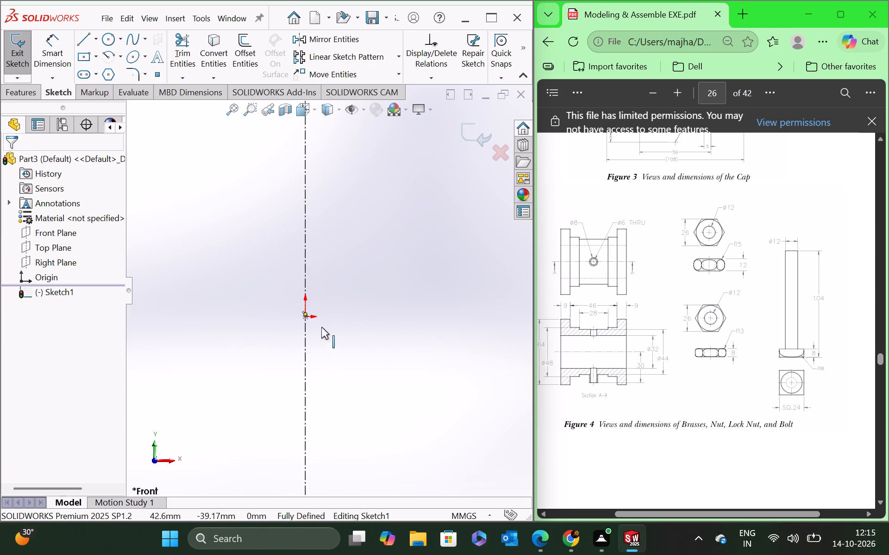
scroll(307, 306, "down", 3)
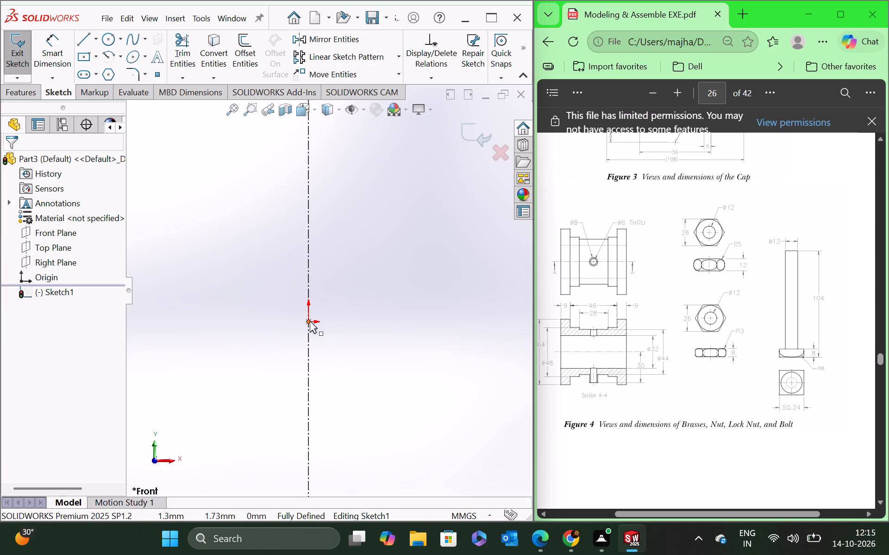
left_click(84, 39)
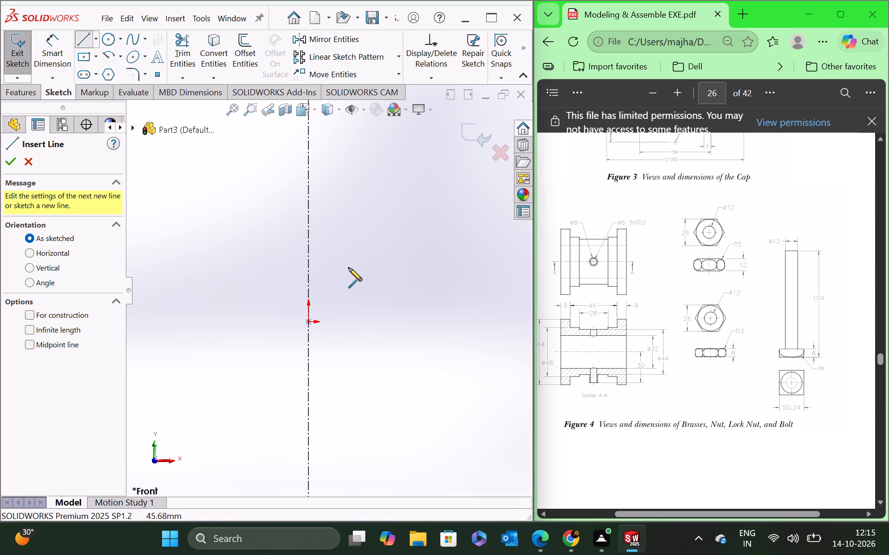
left_click(346, 197)
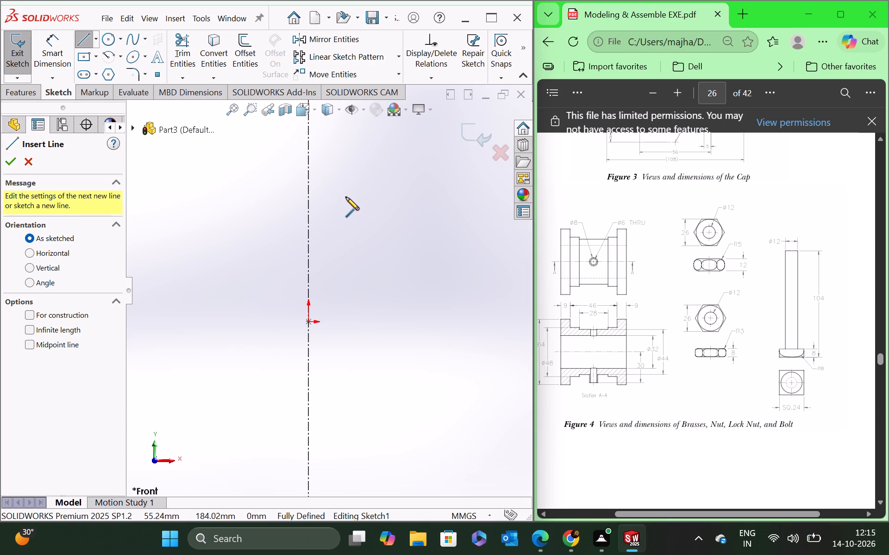
left_click(347, 322)
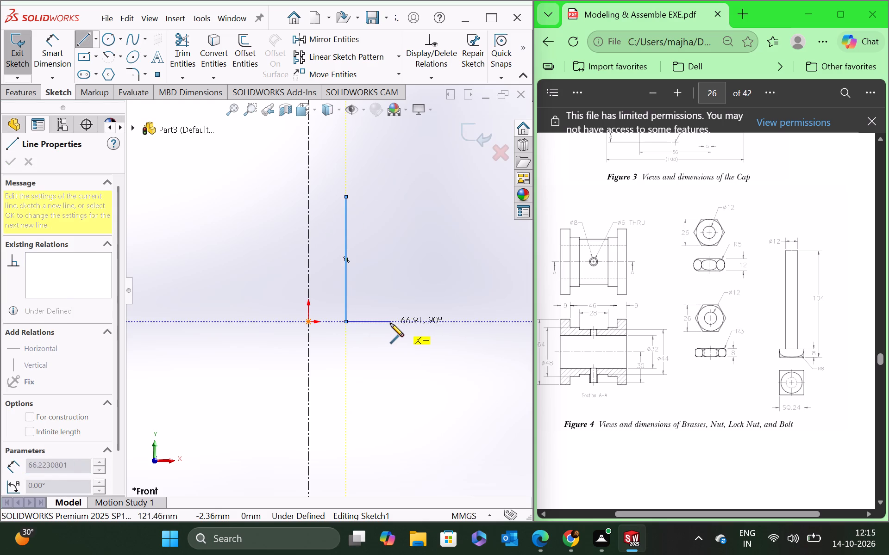
left_click(389, 323)
left_click(392, 310)
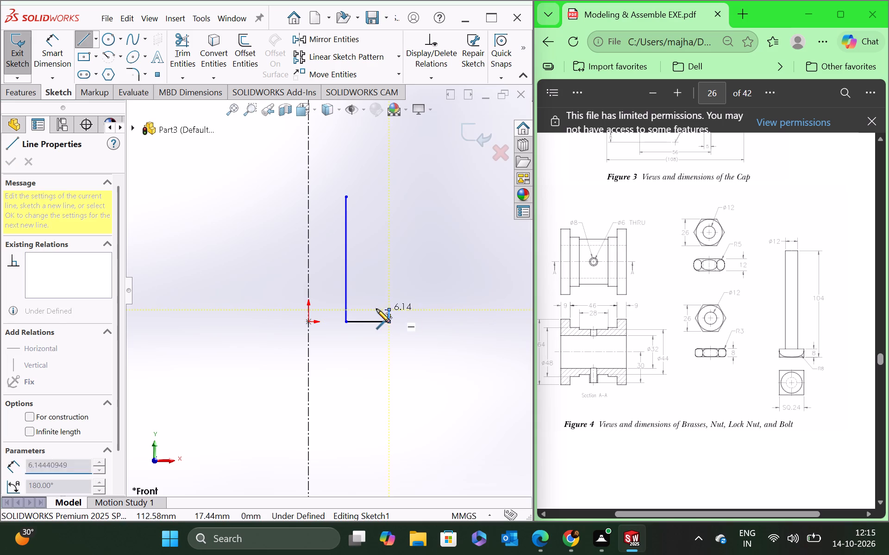
left_click(375, 309)
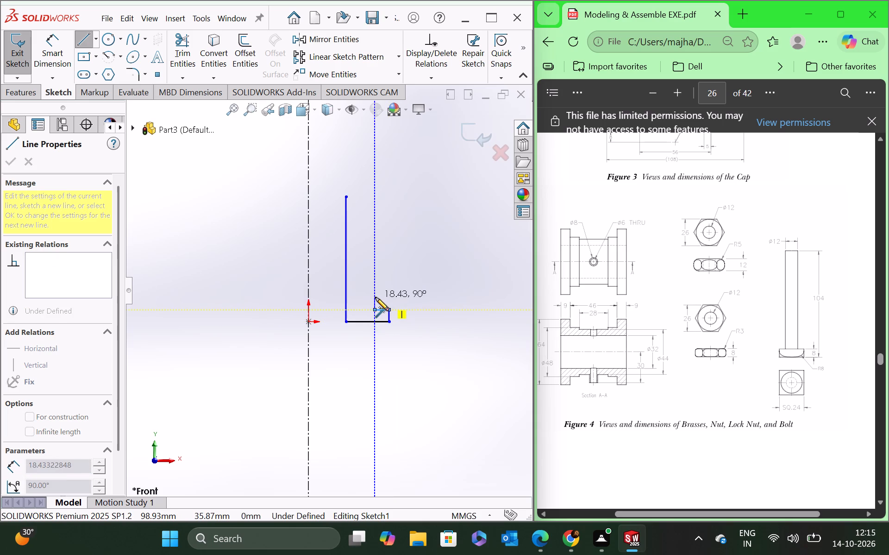
left_click(376, 297)
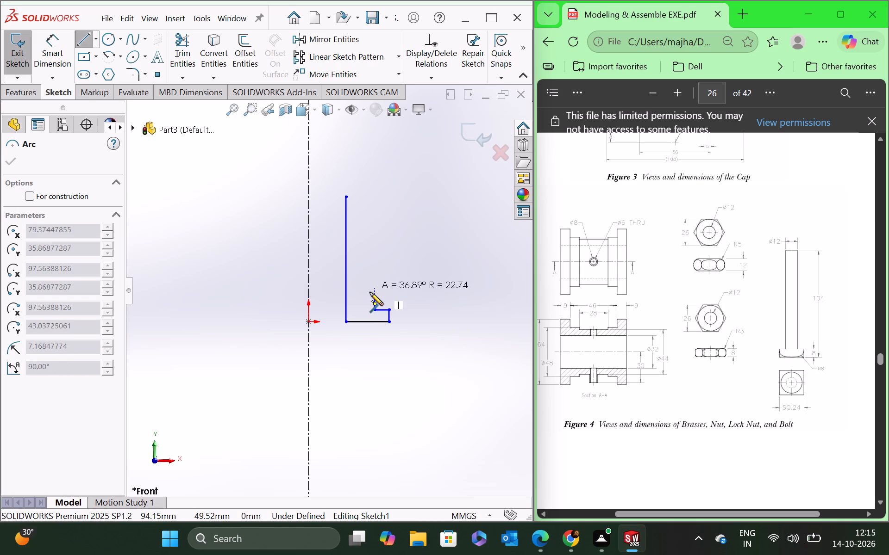
key("Escape")
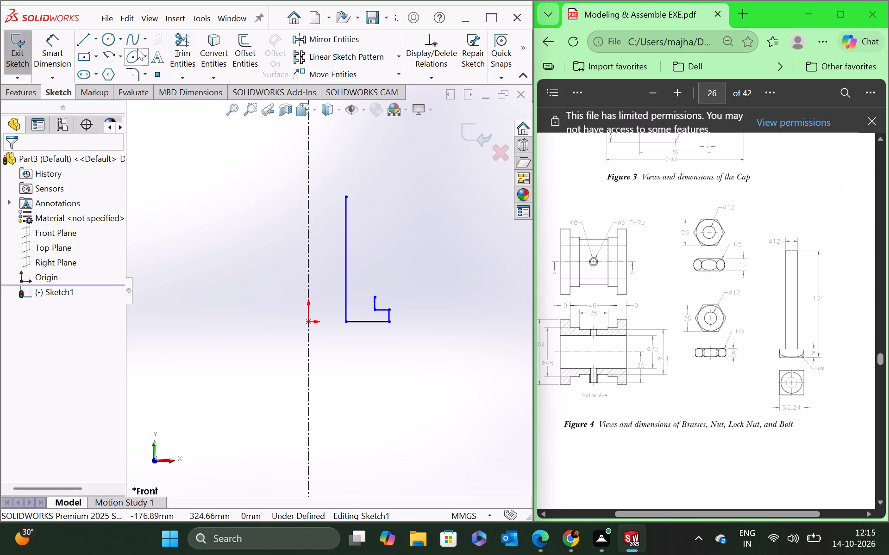
Complete the Brasses half-profile with the recessed outer wall, a matching stepped upper flange about 18 mm thick, and a closing top line about 63 mm long.
left_click(92, 39)
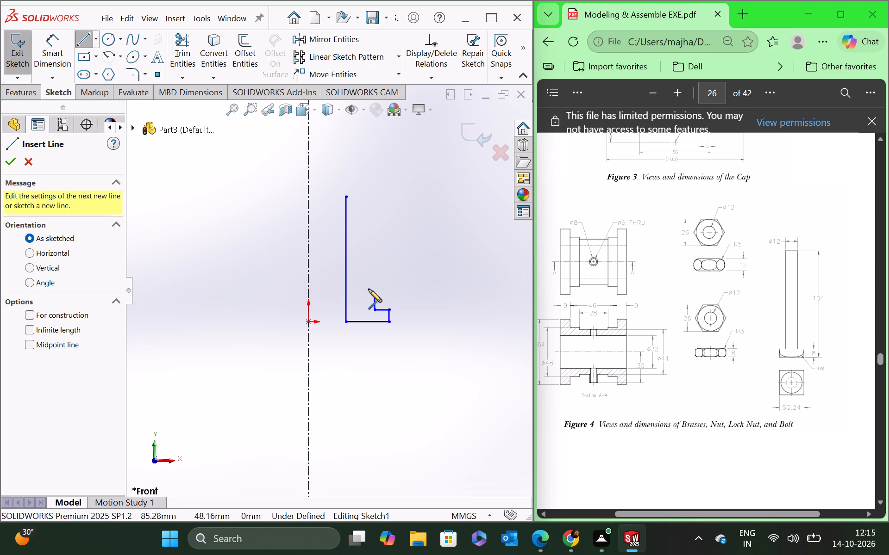
scroll(369, 289, "down", 4)
left_click(369, 307)
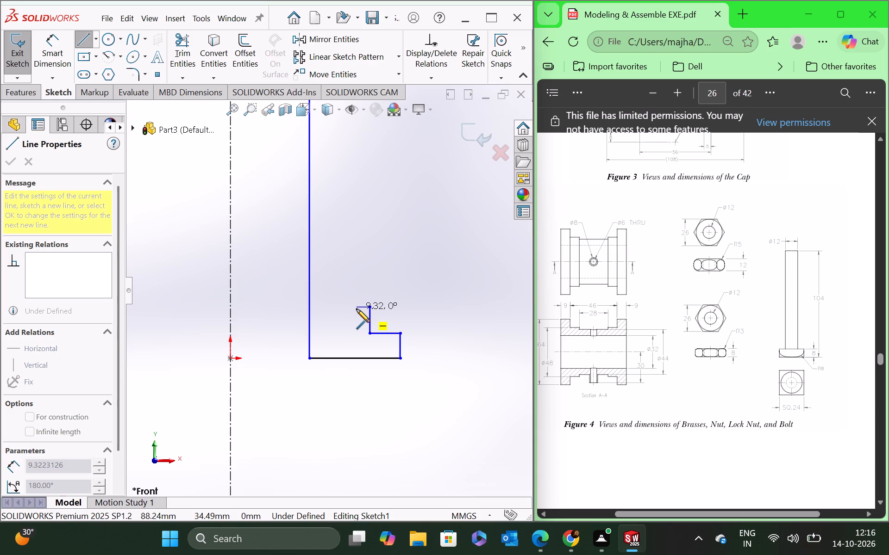
left_click(357, 307)
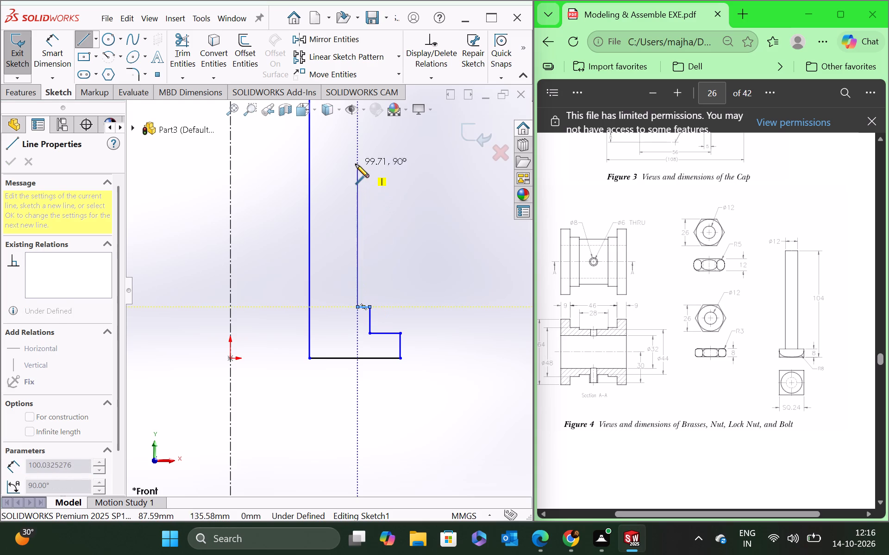
scroll(356, 152, "up", 3)
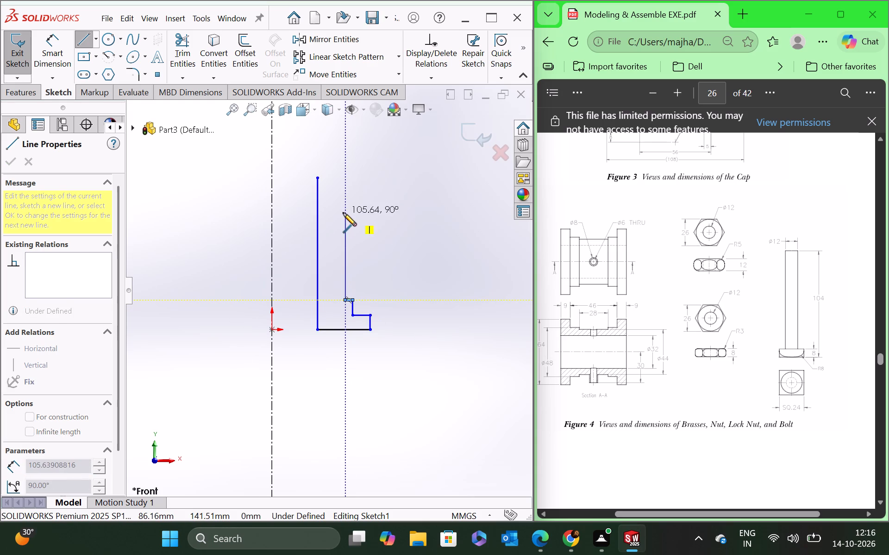
left_click(345, 209)
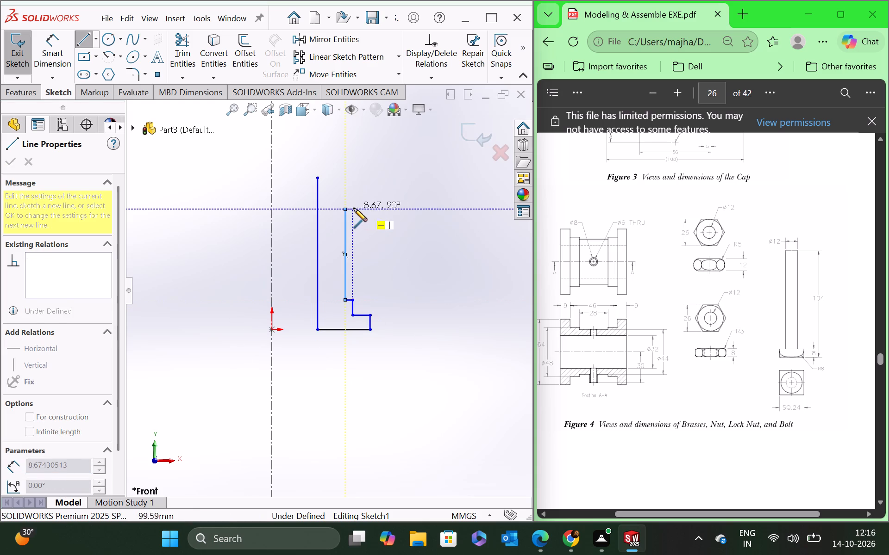
left_click(352, 208)
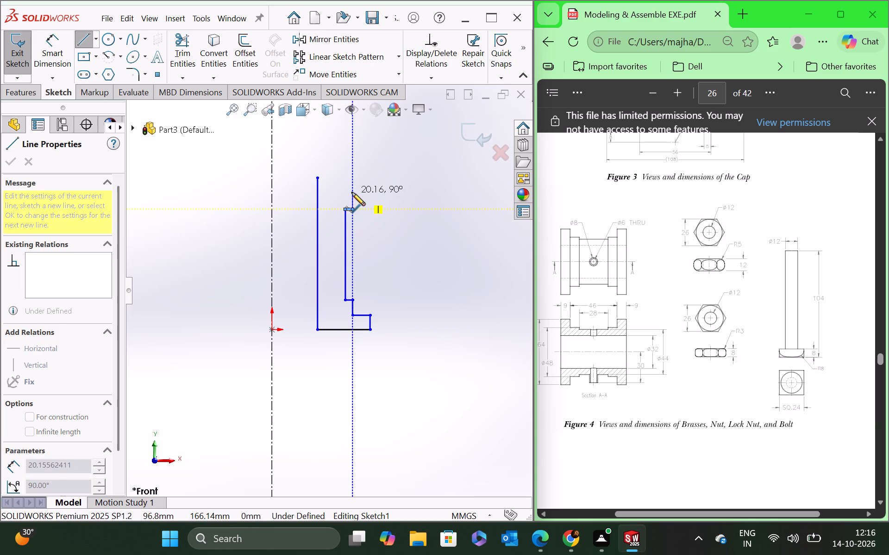
left_click(352, 192)
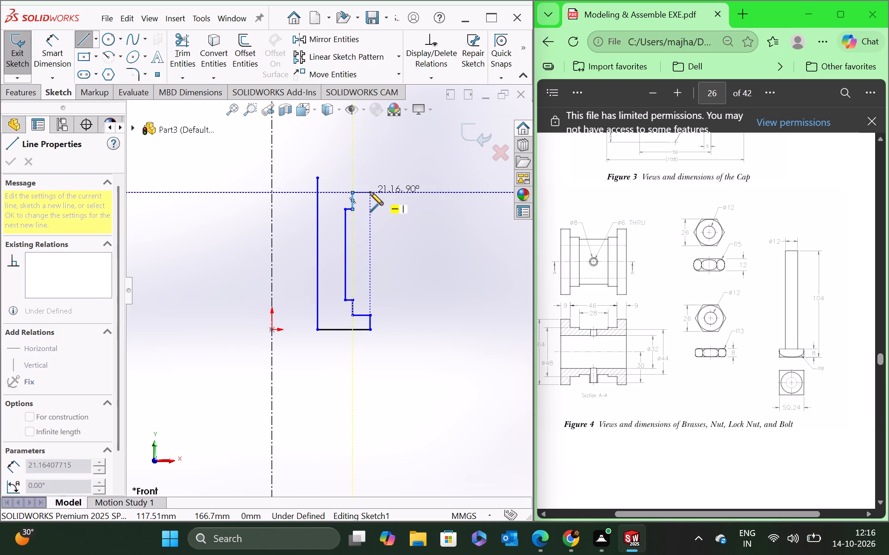
left_click(370, 192)
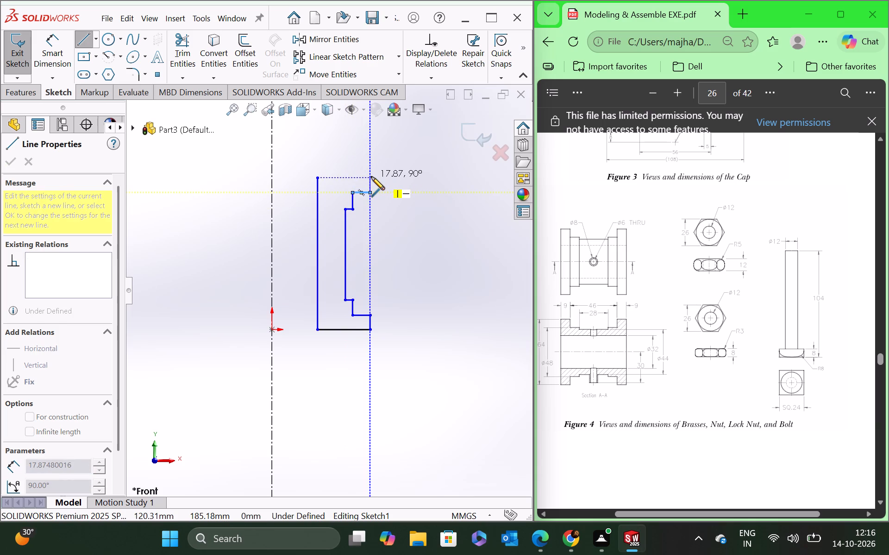
left_click(371, 177)
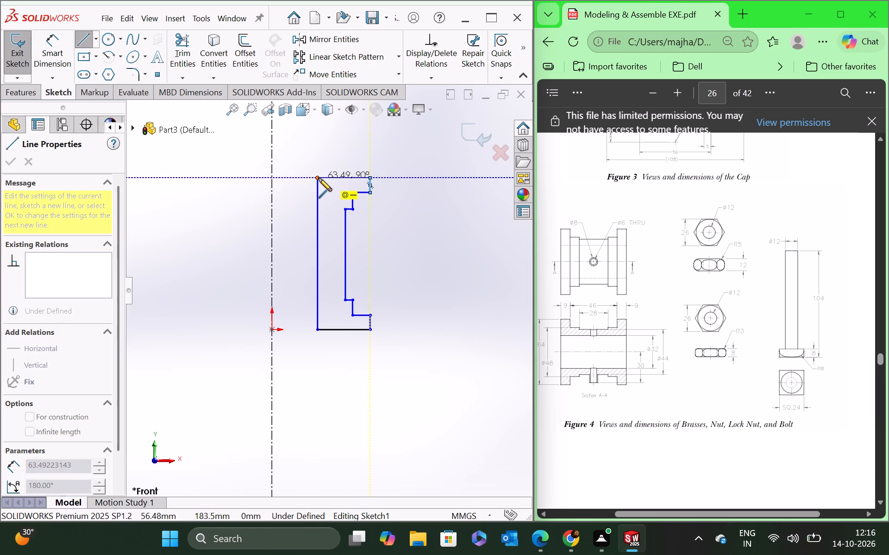
left_click(319, 178)
key("Escape")
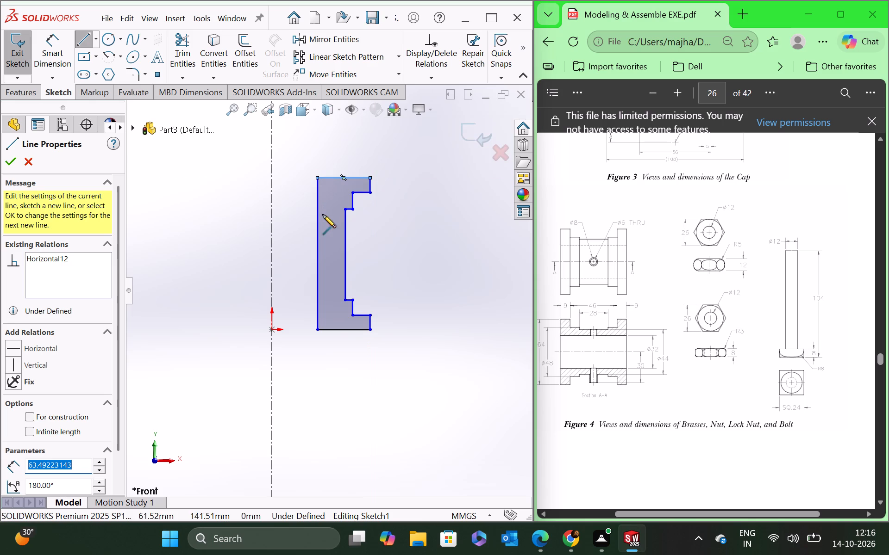
left_click(383, 259)
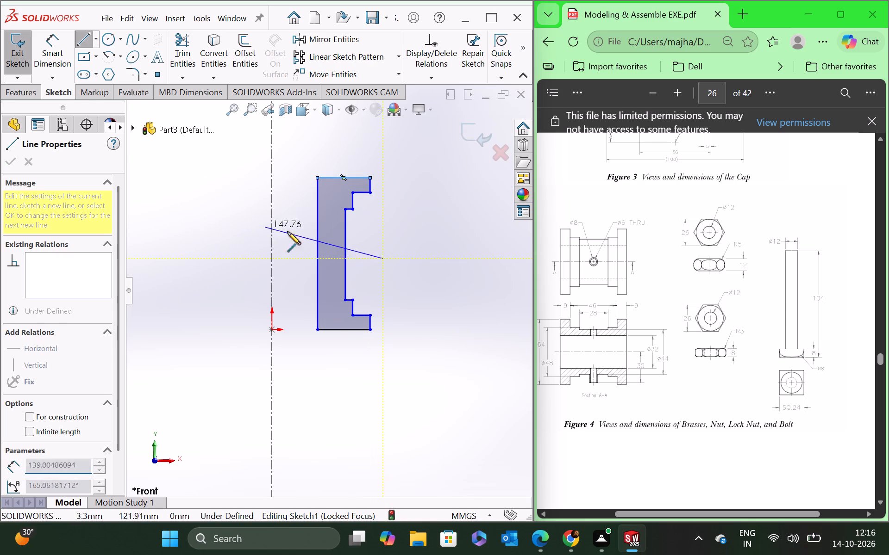
key("Escape")
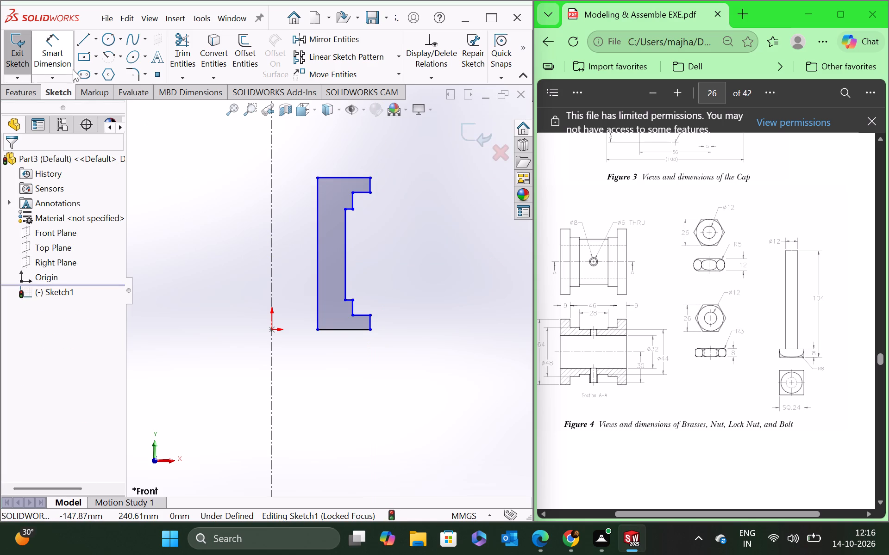
Dimension the half-profile's inner vertical line to an overall height of 64 mm.
left_click(49, 54)
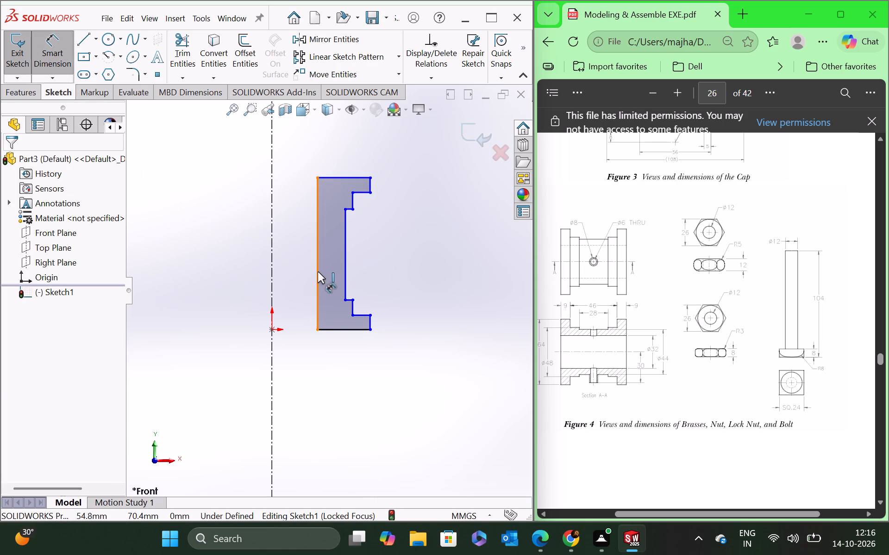
left_click(318, 271)
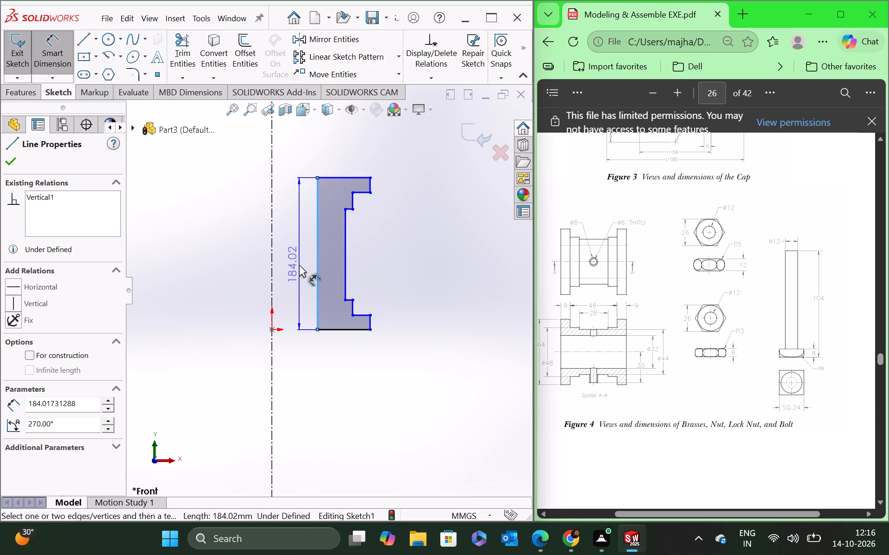
left_click(299, 265)
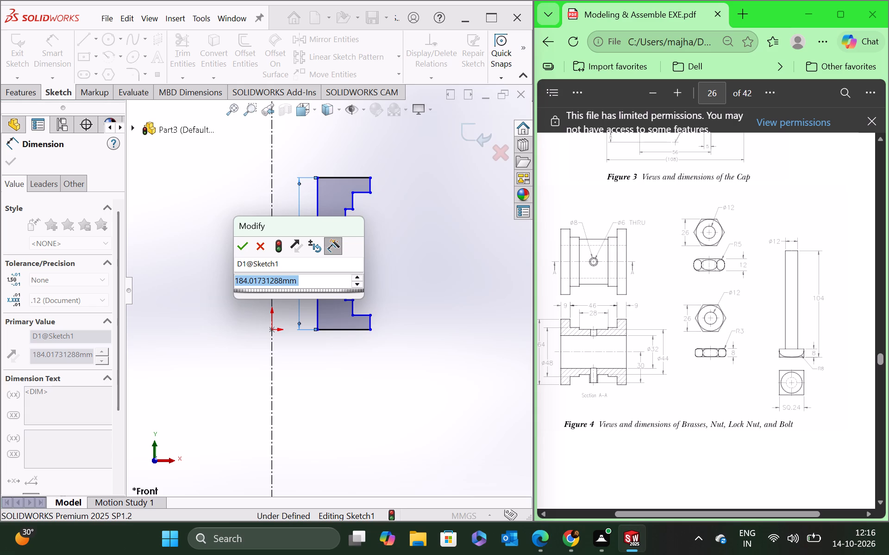
type("64")
key("Return")
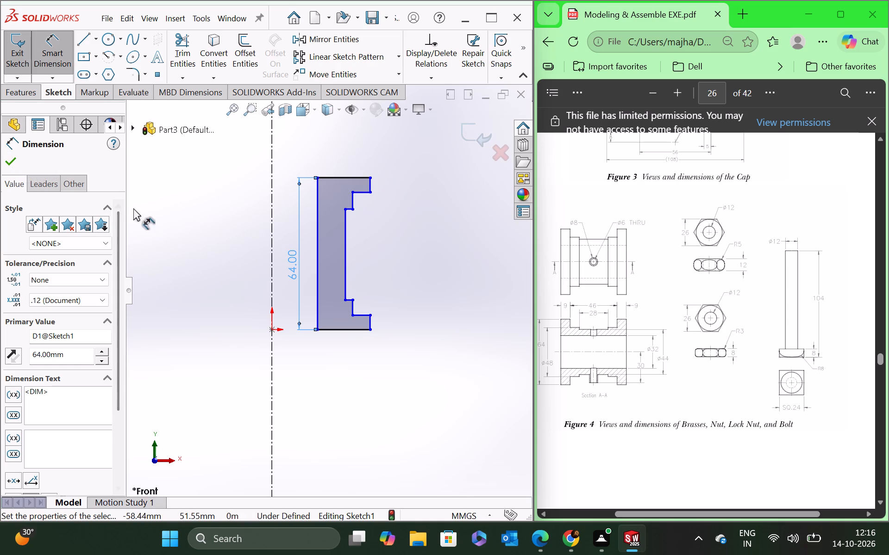
Dimension the recessed middle vertical line of the half-profile to 28 mm.
left_click(344, 273)
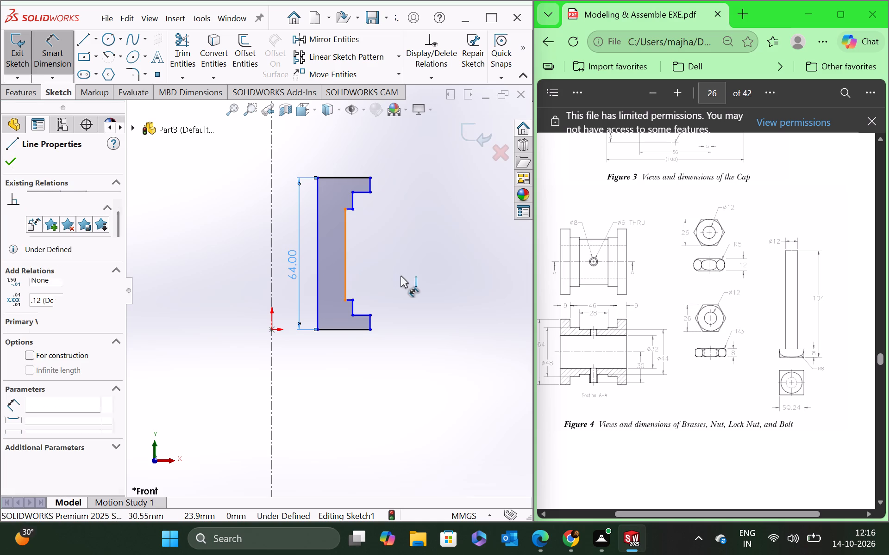
left_click(427, 274)
key("3")
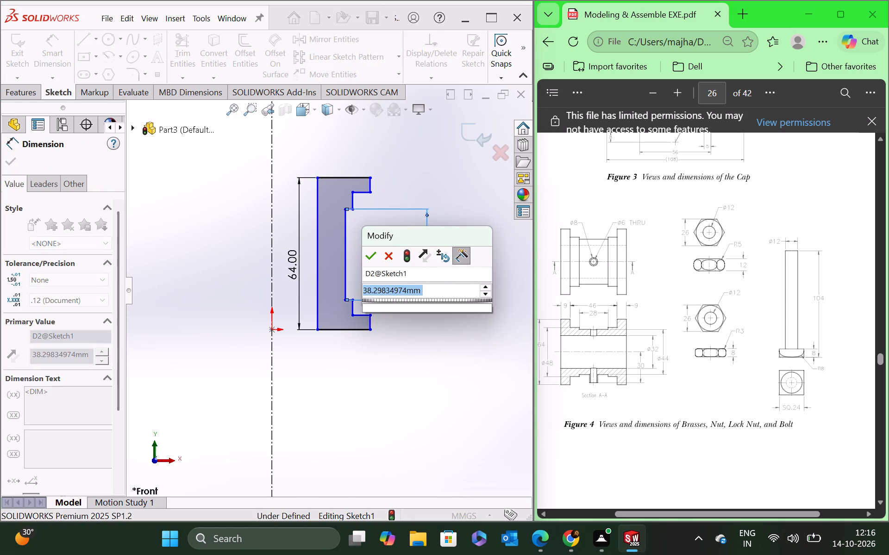
key("BackSpace")
type("28")
key("Return")
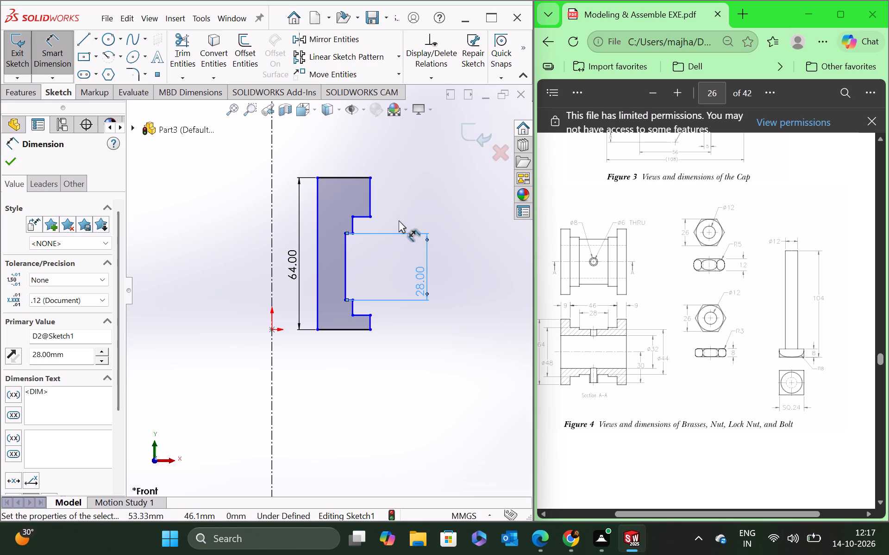
Dimension the upper flange's outer vertical edge to a thickness of 9 mm.
left_click(370, 199)
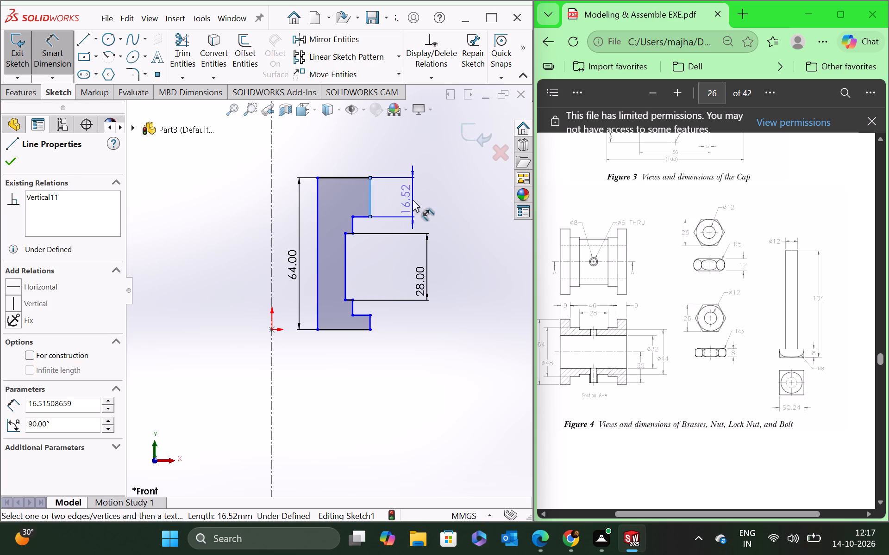
left_click(413, 199)
key("9")
key("Return")
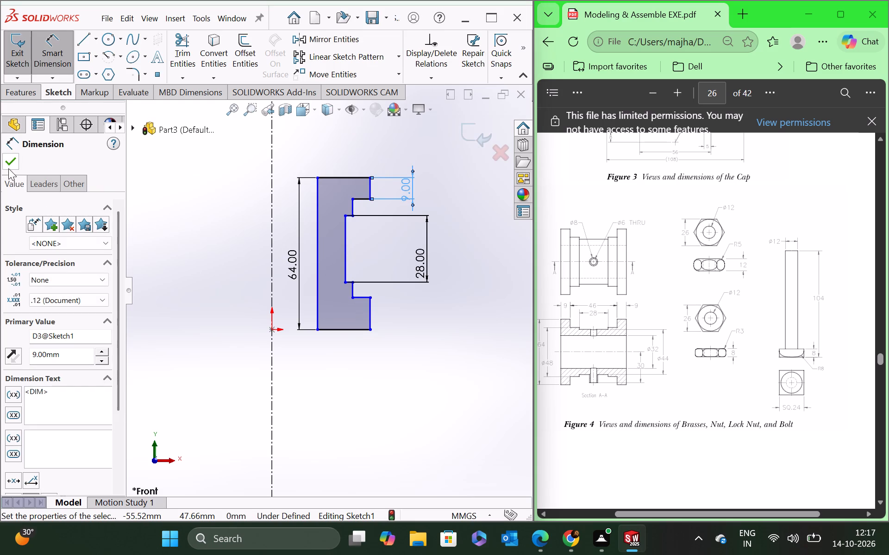
left_click(6, 163)
Make the outer vertical edges of the upper and lower flanges equal and collinear.
scroll(361, 241, "down", 2)
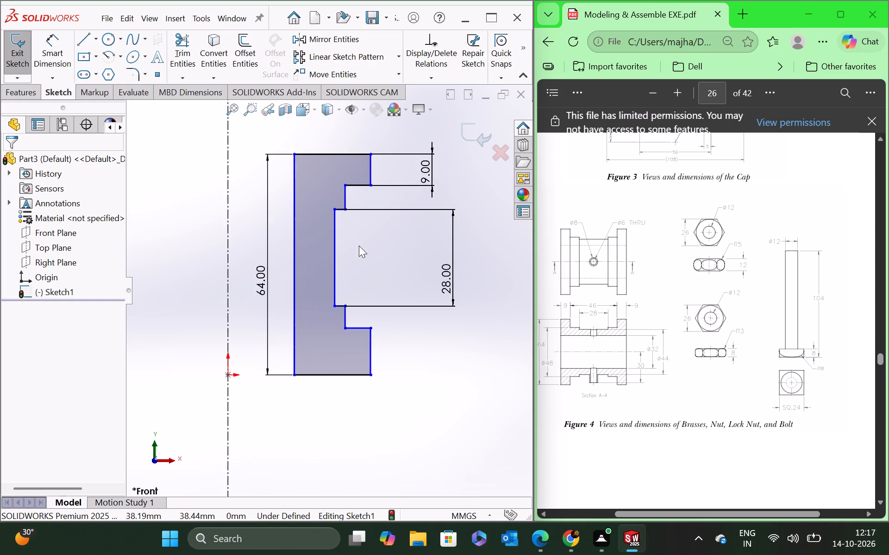
scroll(332, 272, "up", 1)
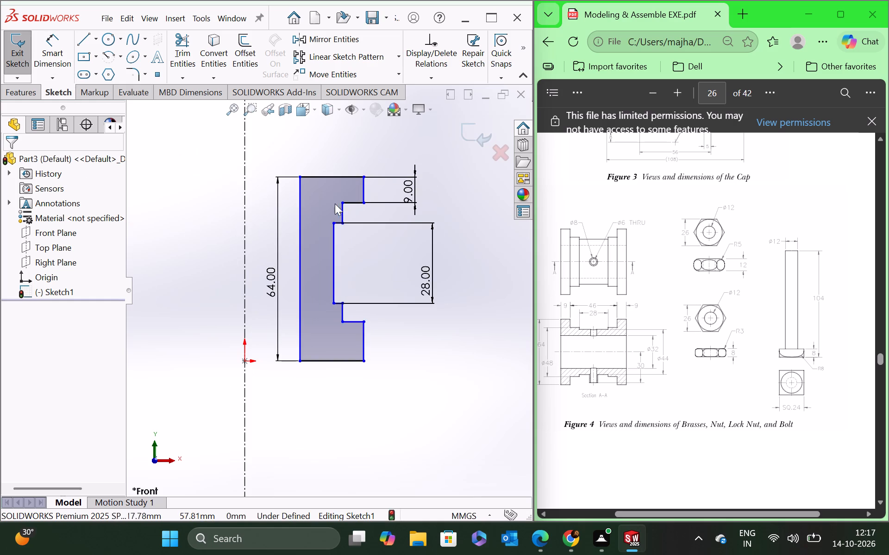
left_click(363, 189, "ctrl")
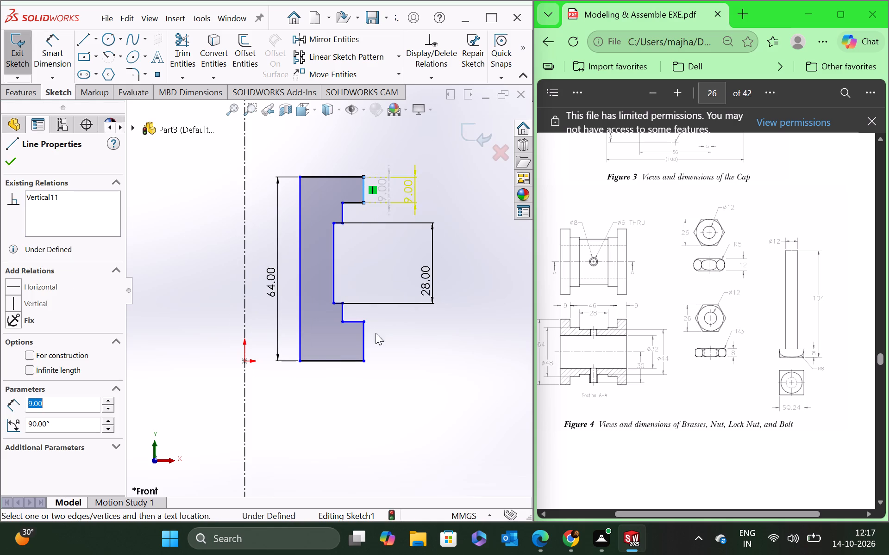
left_click(363, 346, "ctrl")
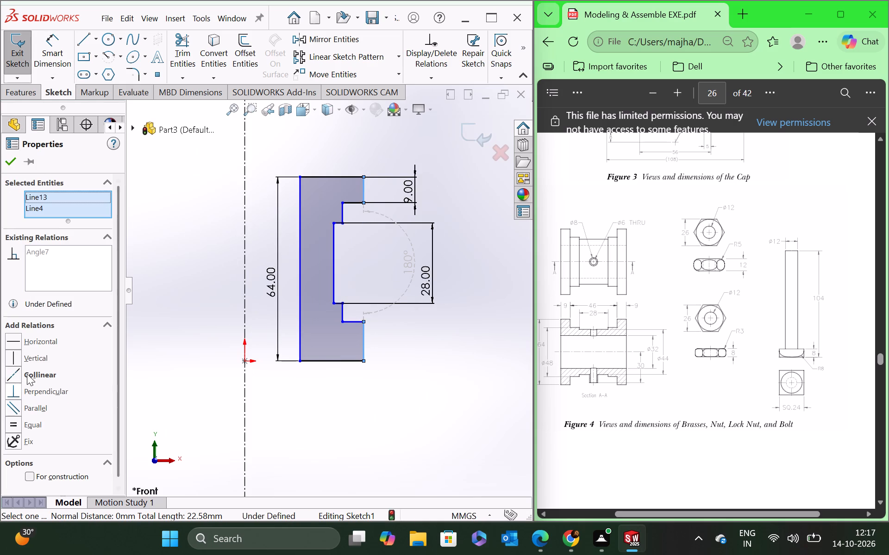
left_click(16, 424)
left_click(12, 373)
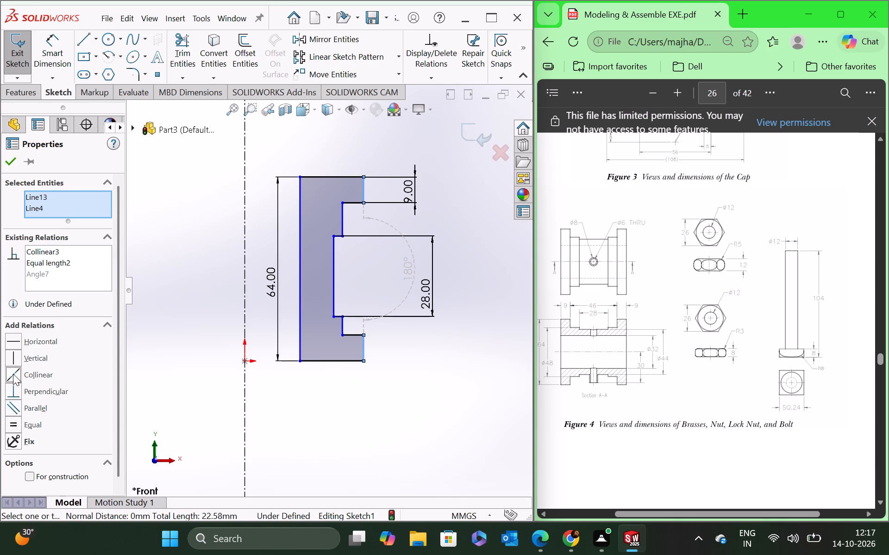
left_click(10, 160)
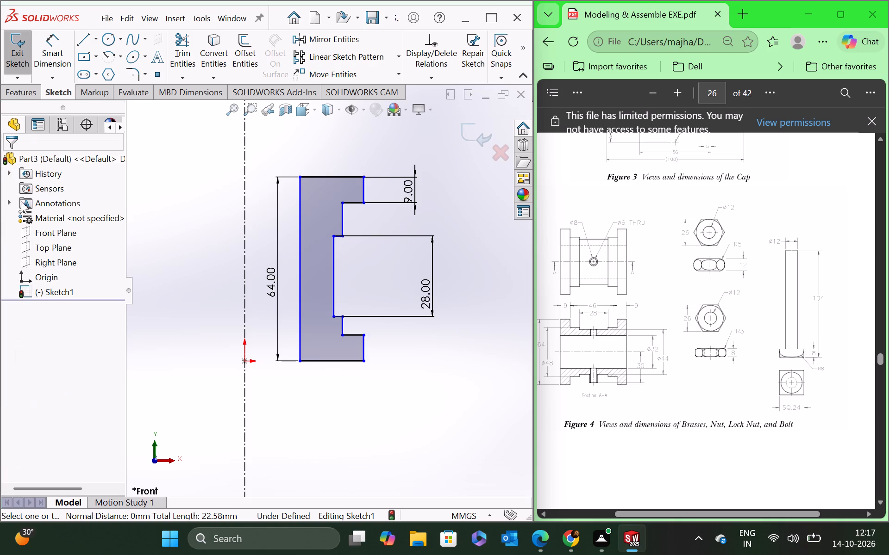
Make the two short vertical step lines above and below the middle recess equal and collinear.
scroll(357, 226, "down", 3)
left_click(325, 227, "ctrl")
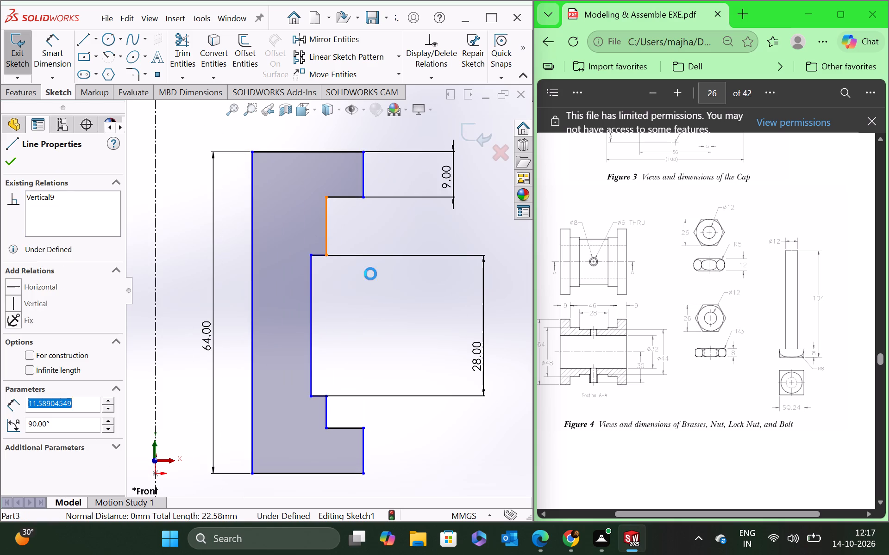
left_click(326, 413, "ctrl")
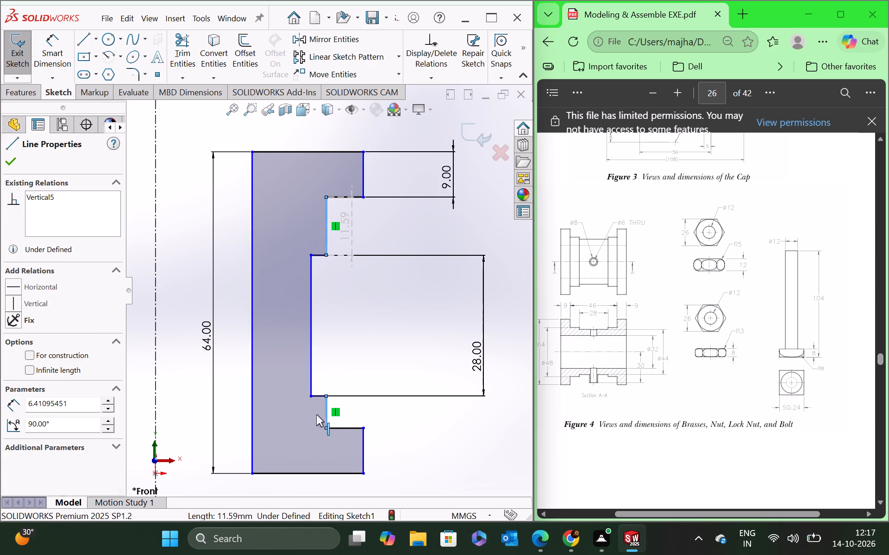
left_click(14, 421)
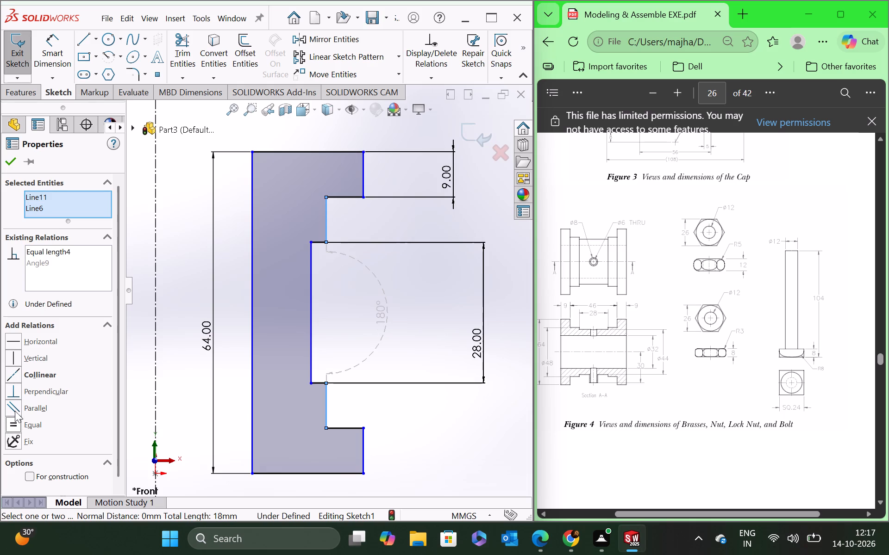
left_click(20, 369)
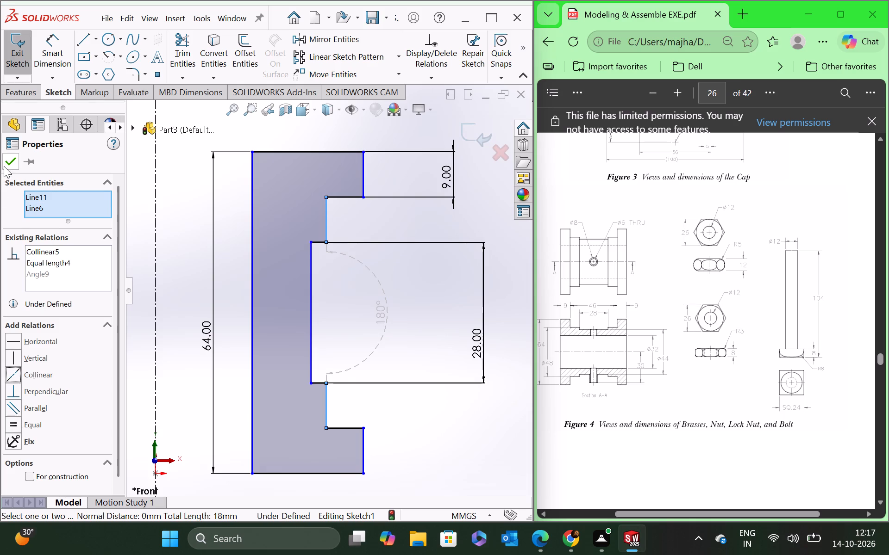
left_click(5, 164)
Dimension the half-profile's inner vertical line to 16 mm from the centerline.
scroll(333, 342, "up", 3)
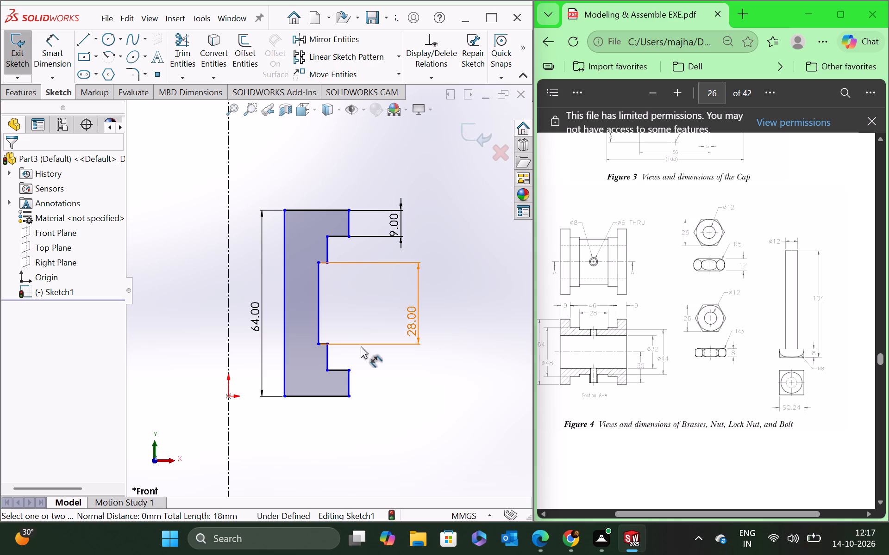
scroll(339, 361, "up", 1)
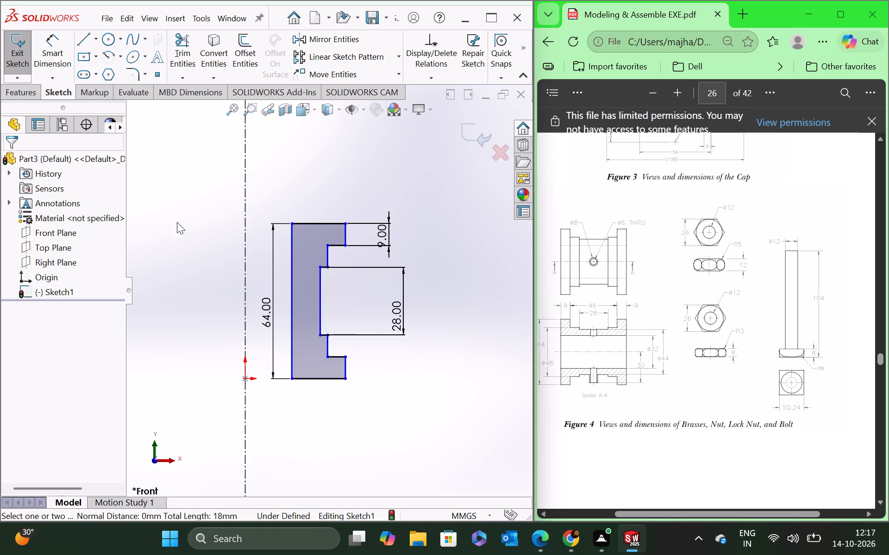
left_click(39, 55)
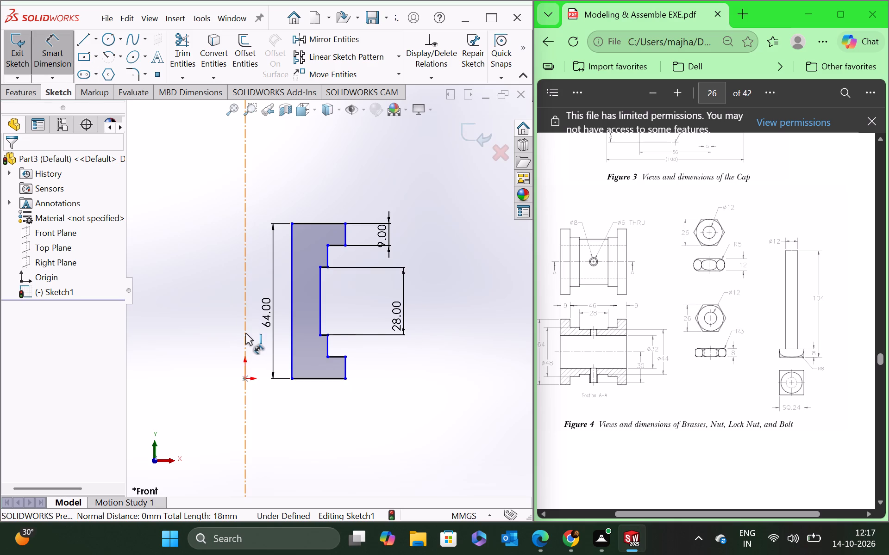
left_click(244, 333)
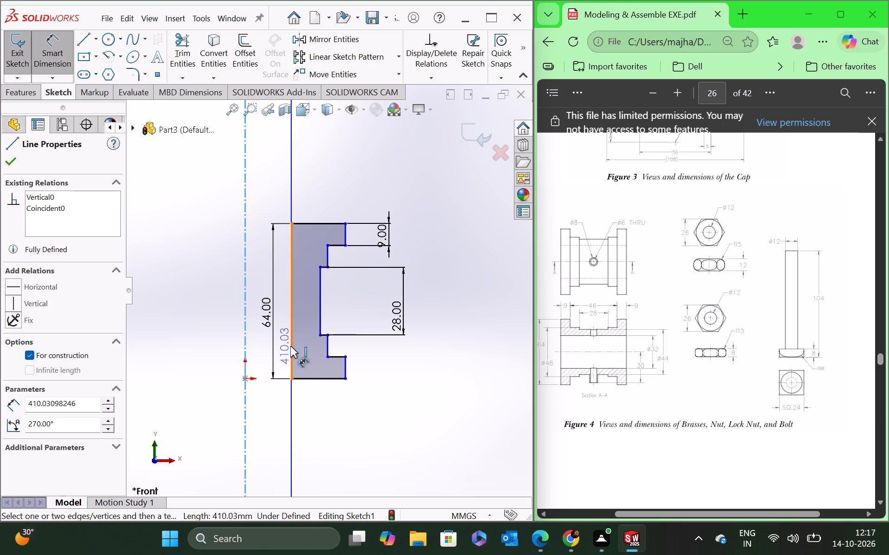
left_click(290, 346)
left_click(272, 413)
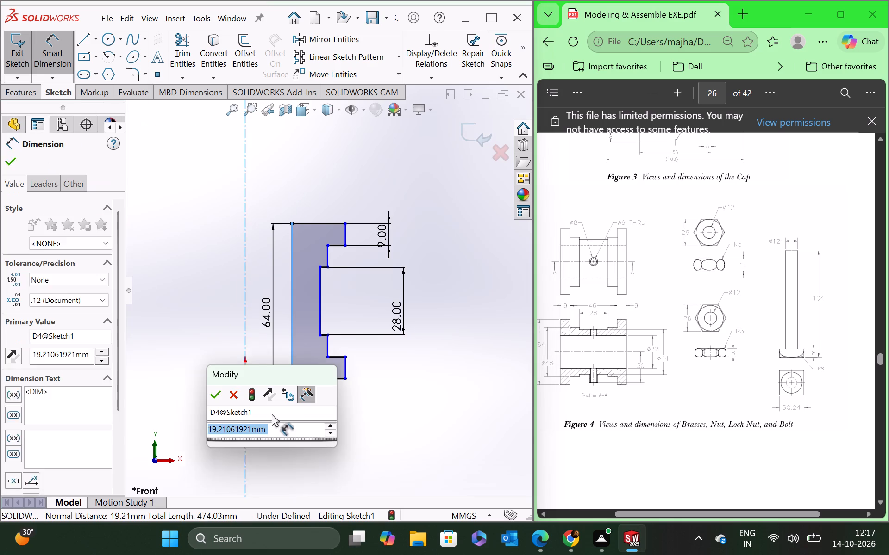
type("16")
key("Return")
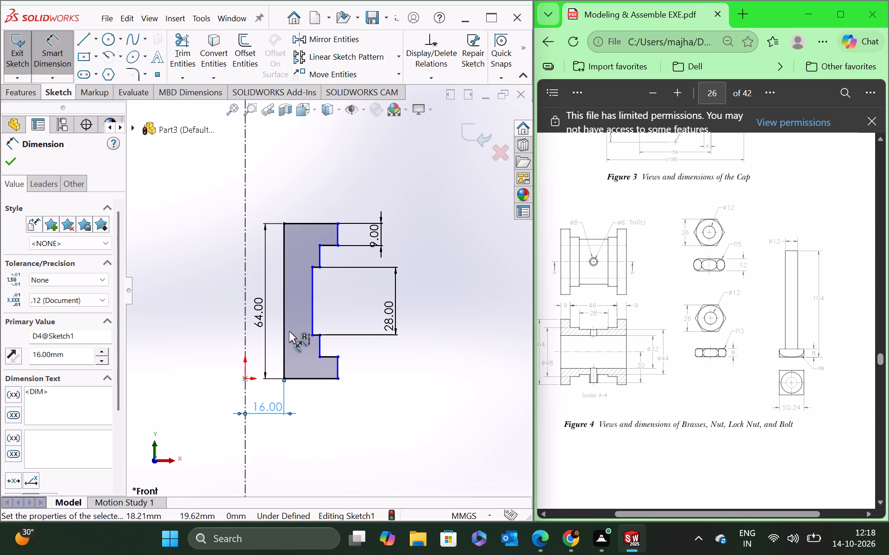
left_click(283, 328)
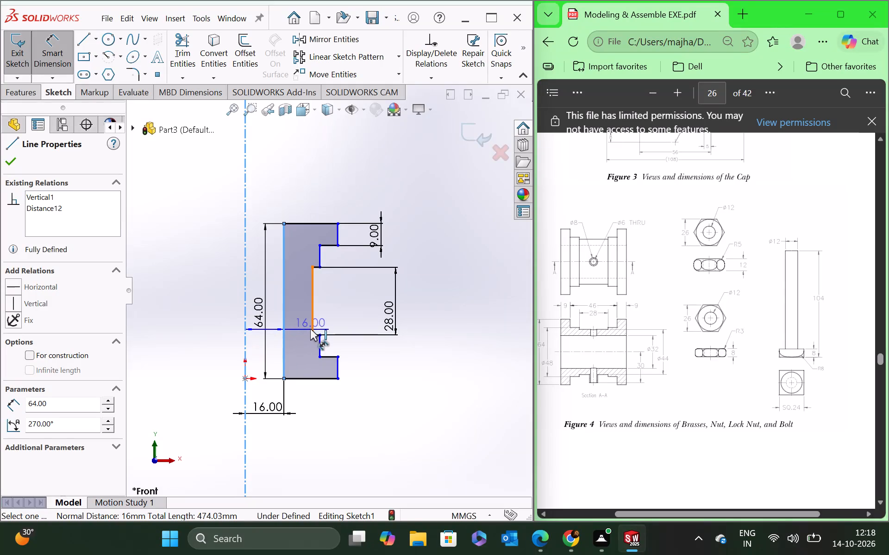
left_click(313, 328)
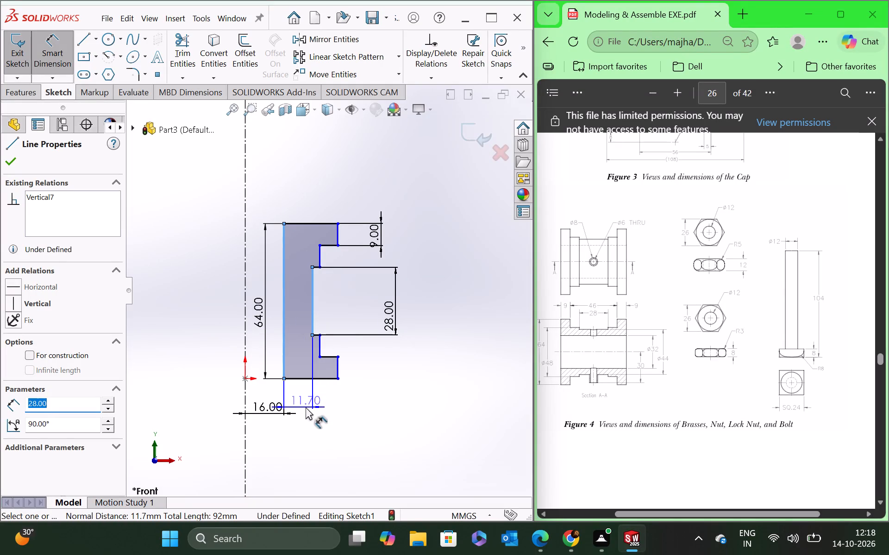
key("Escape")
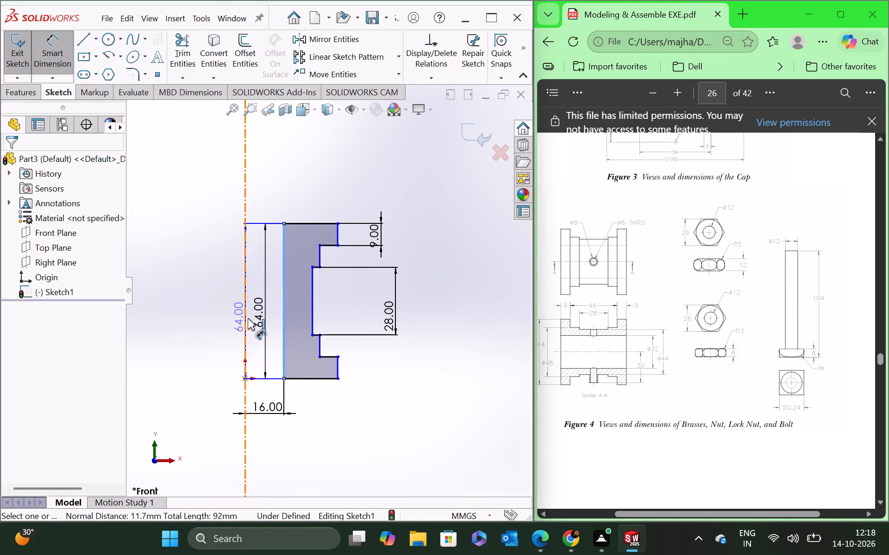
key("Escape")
Dimension the recessed middle vertical line of the half-profile to 22 mm from the centerline.
left_click(244, 315)
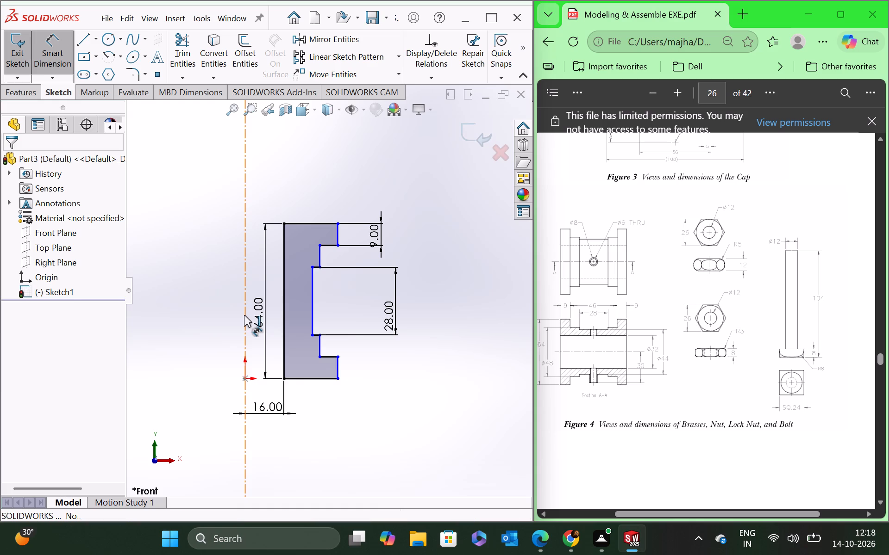
left_click(312, 320)
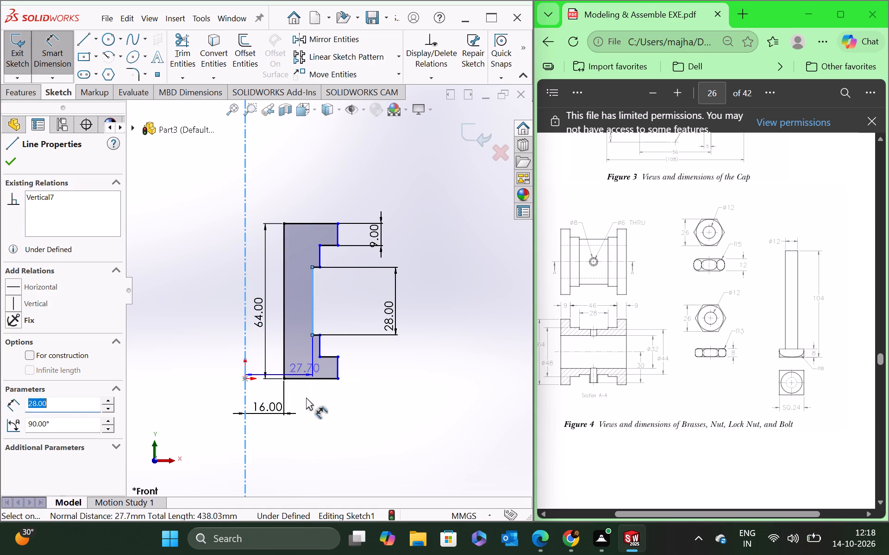
left_click(294, 455)
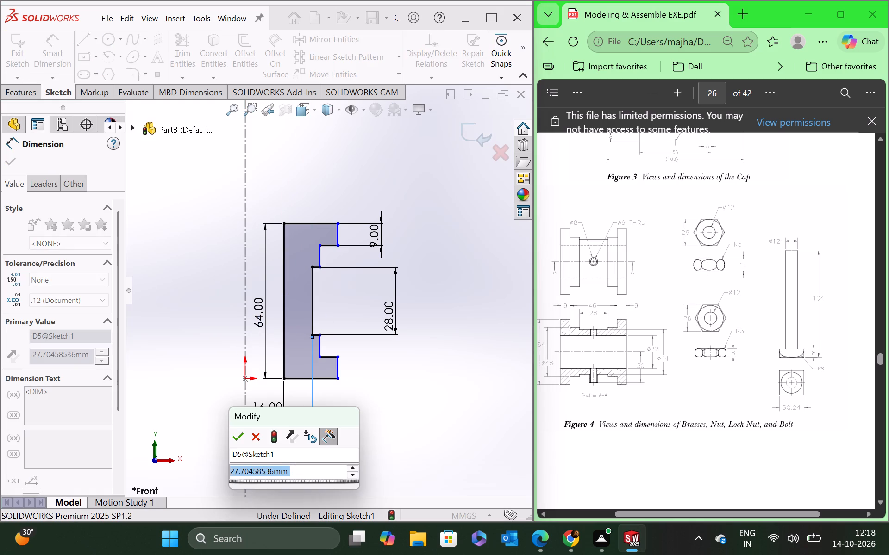
type("22")
key("Return")
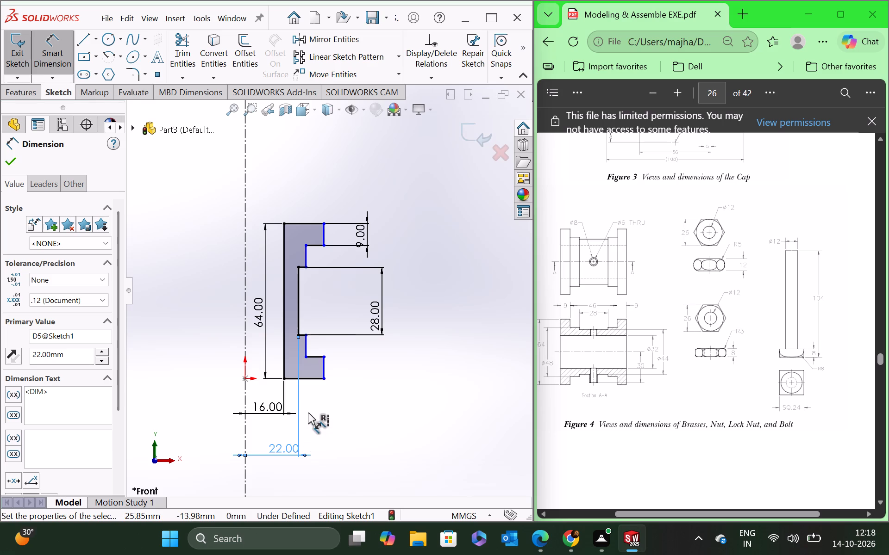
Dimension the short vertical step line below the middle recess to 24 mm from the centerline.
left_click(244, 349)
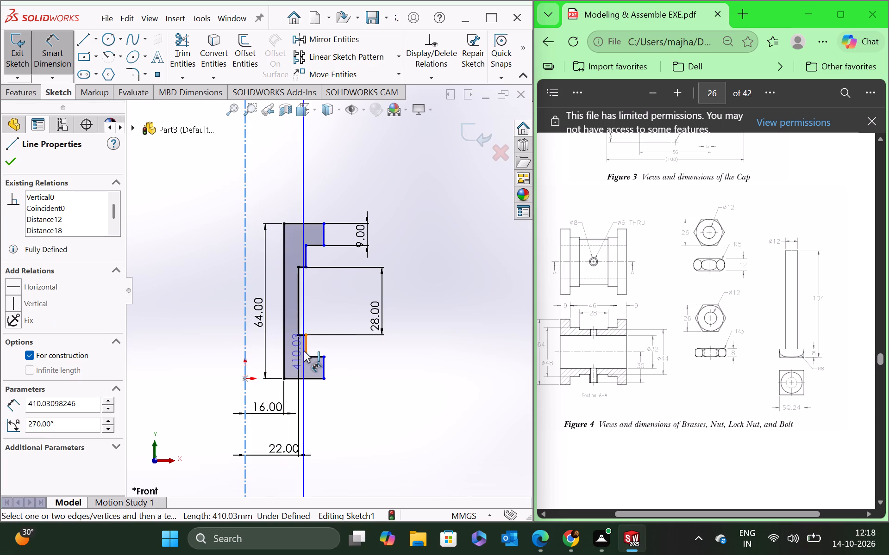
left_click(305, 351)
left_click(287, 475)
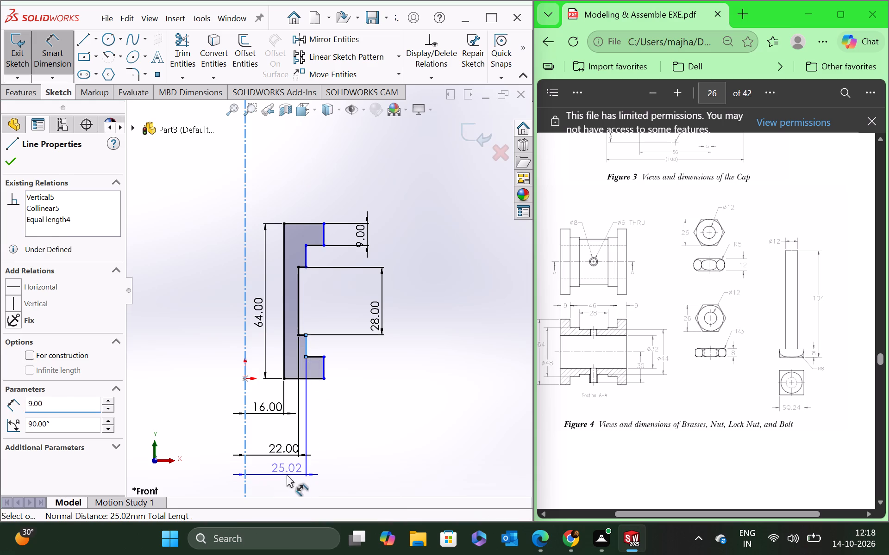
type("24")
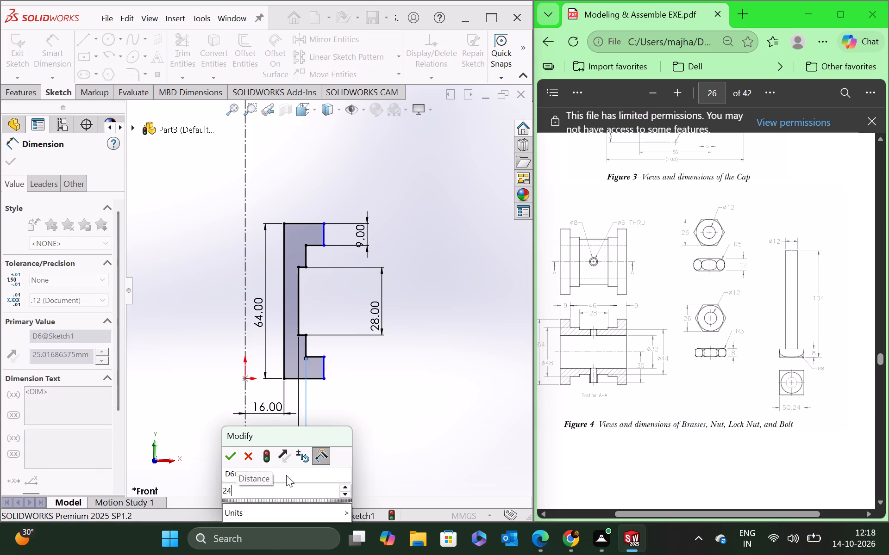
key("Return")
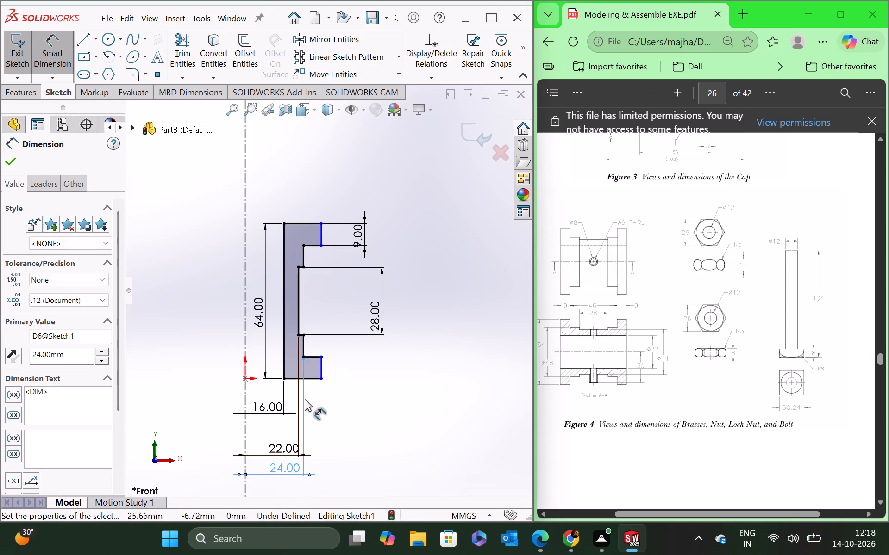
Dimension the lower flange's outer vertical edge to 32 mm from the centerline.
scroll(303, 400, "up", 1)
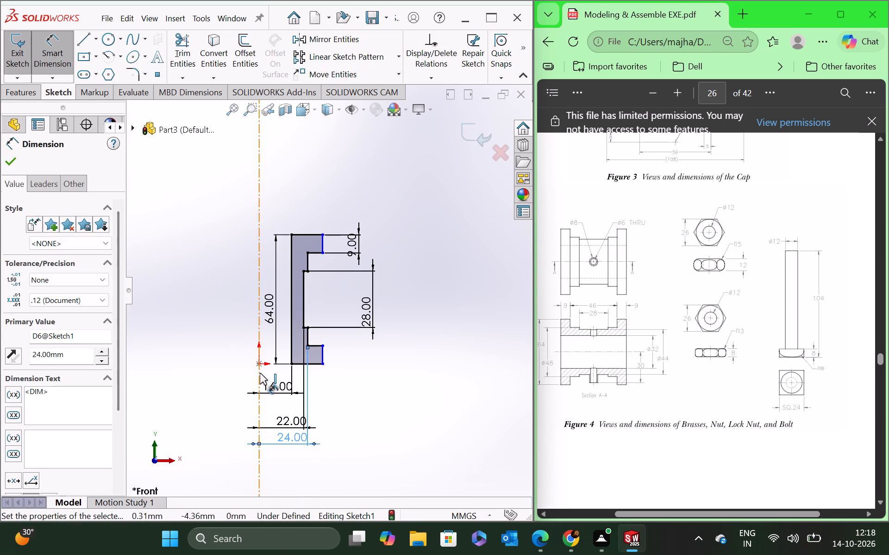
left_click(258, 373)
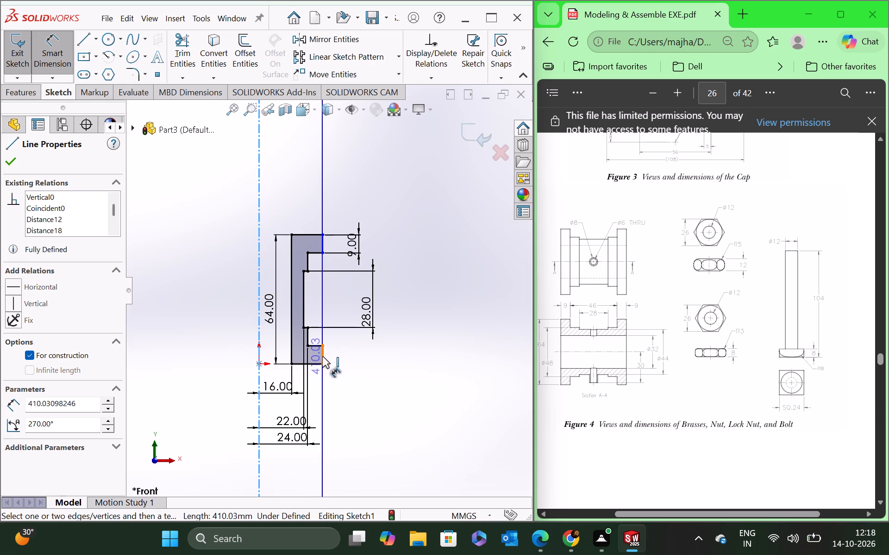
left_click(322, 356)
left_click(311, 470)
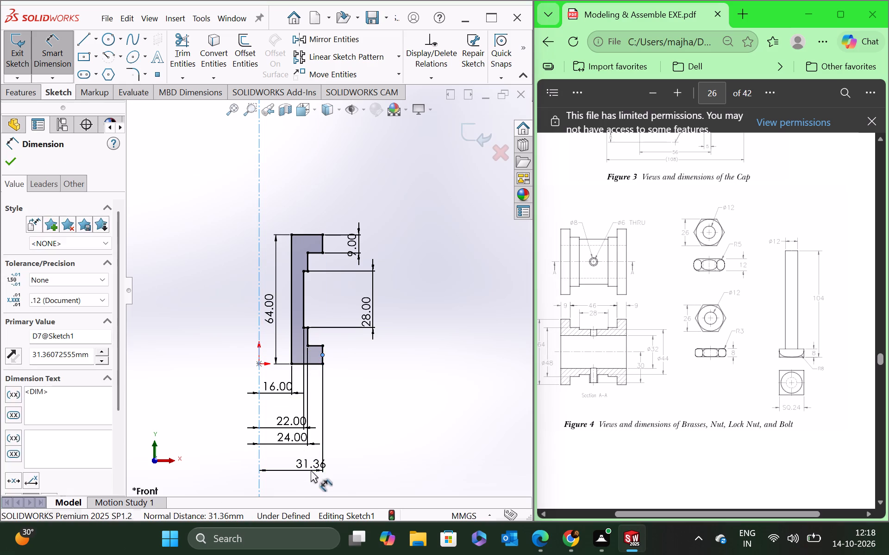
type("32")
key("Return")
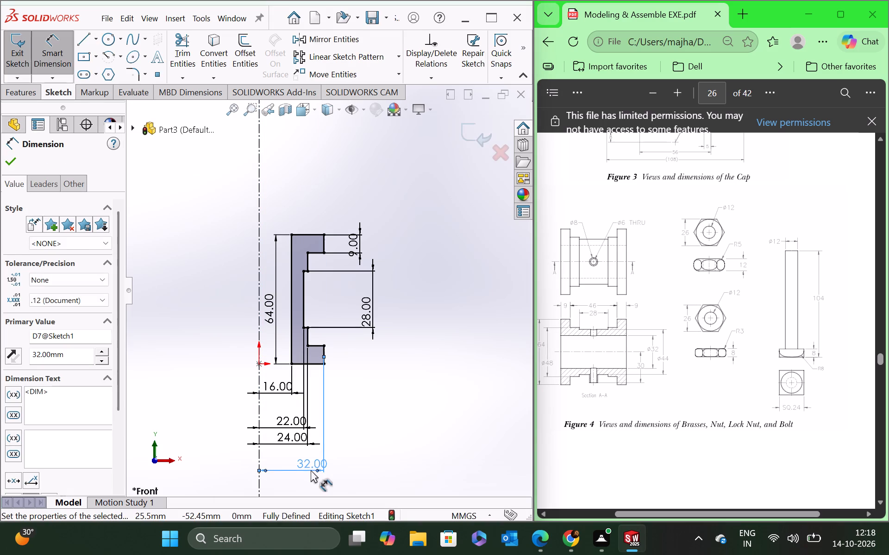
left_click(9, 156)
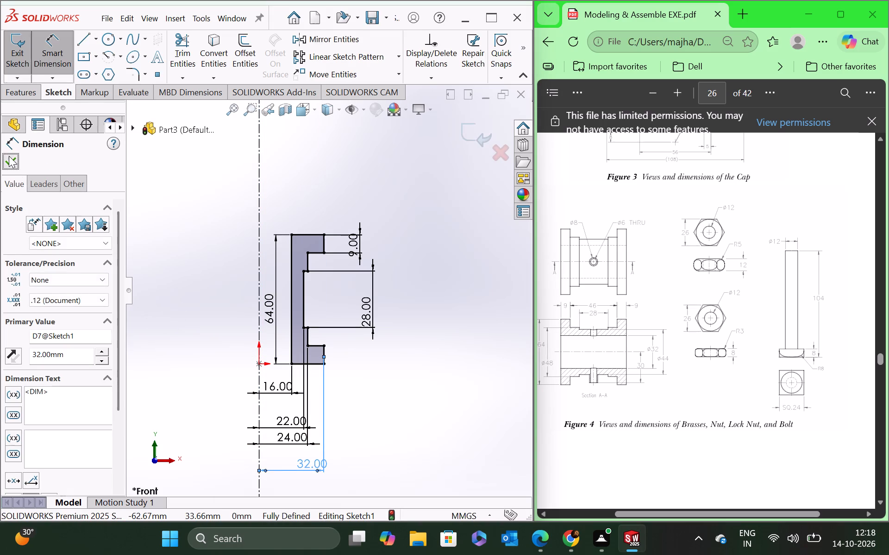
Revolve the half-profile 360 degrees about the centerline into a solid boss.
scroll(327, 350, "up", 2)
scroll(315, 312, "down", 6)
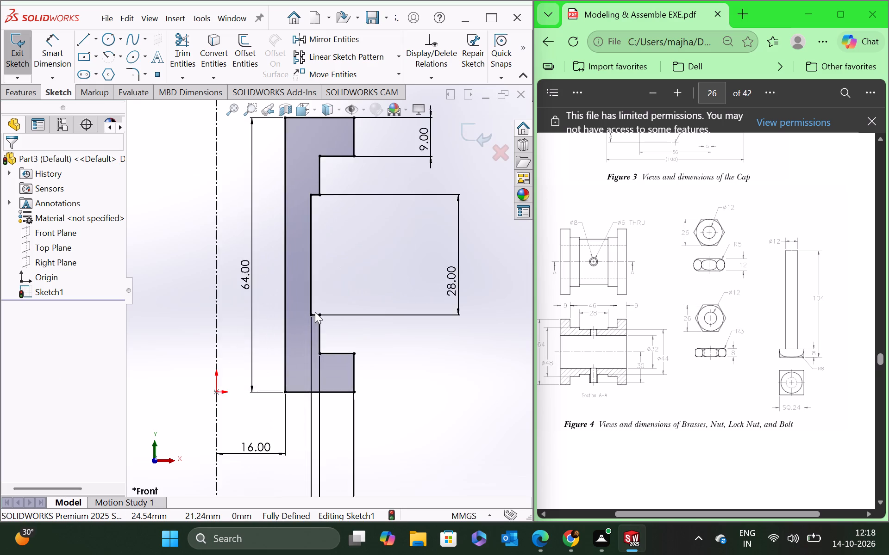
scroll(315, 312, "up", 3)
left_click(31, 89)
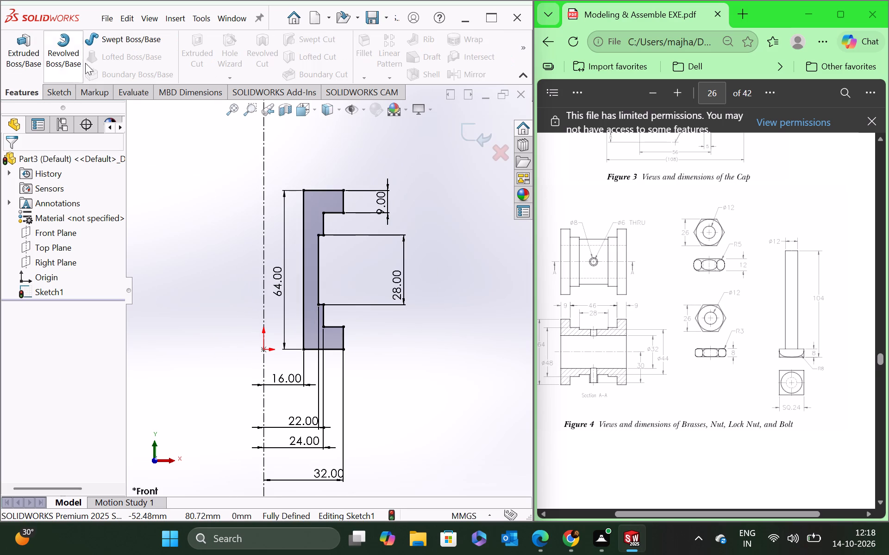
left_click(76, 62)
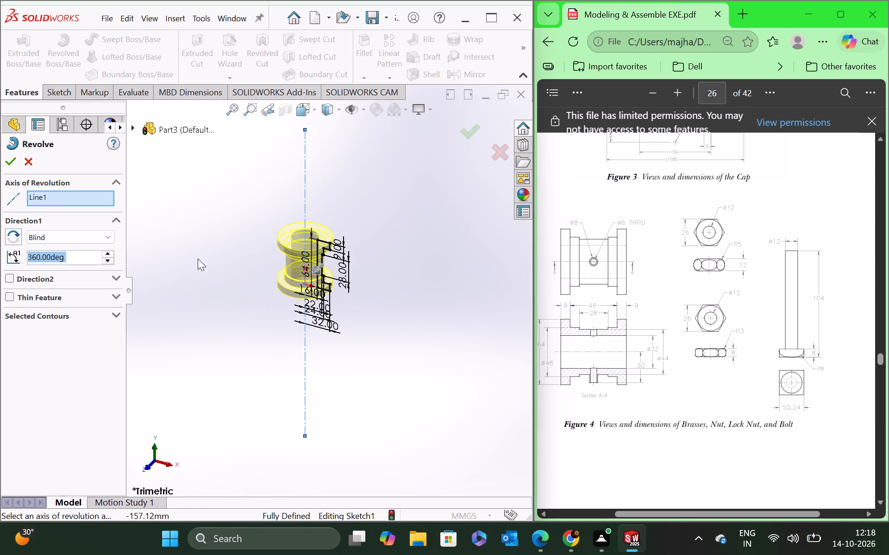
left_click(9, 162)
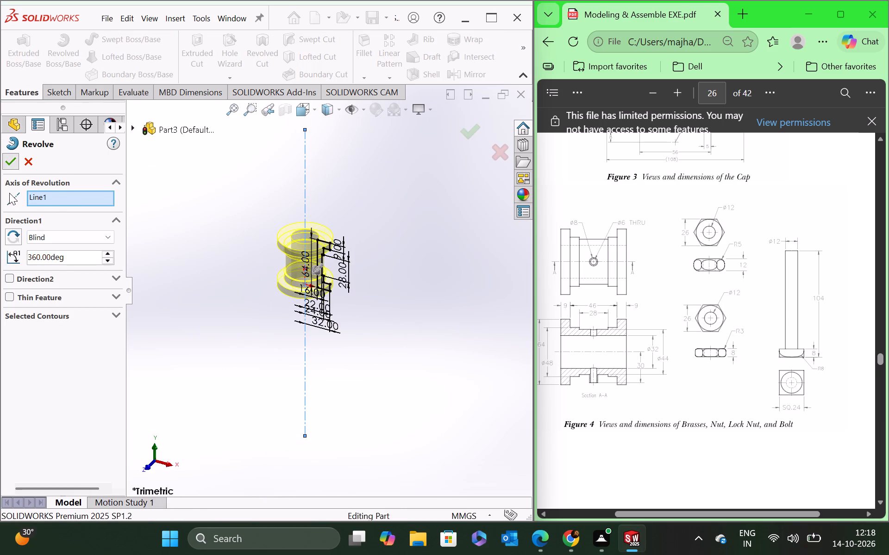
Sketch a circle about 12.5 mm in diameter on the Front Plane, directly above the origin near the barrel's mid-height.
scroll(290, 264, "down", 3)
scroll(278, 337, "up", 2)
middle_click_drag(289, 344, 333, 350)
left_click(322, 342)
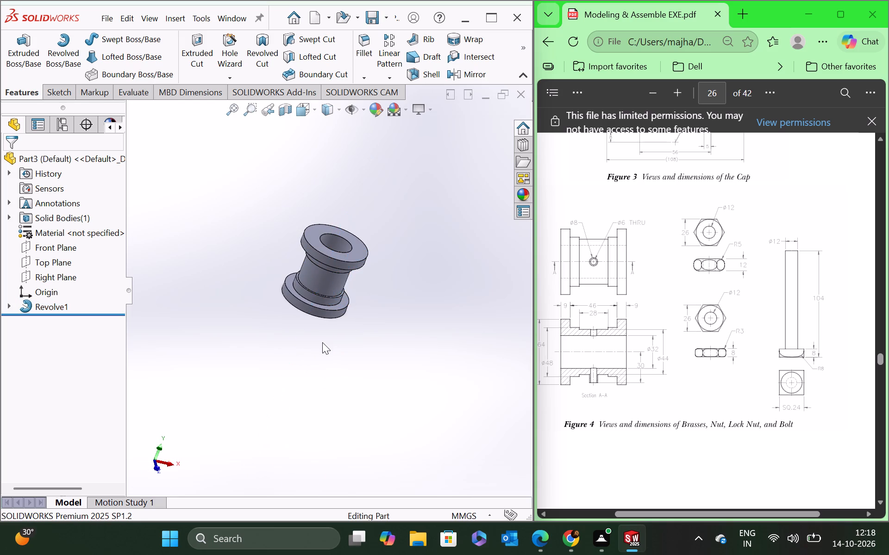
scroll(313, 269, "down", 2)
scroll(341, 304, "up", 2)
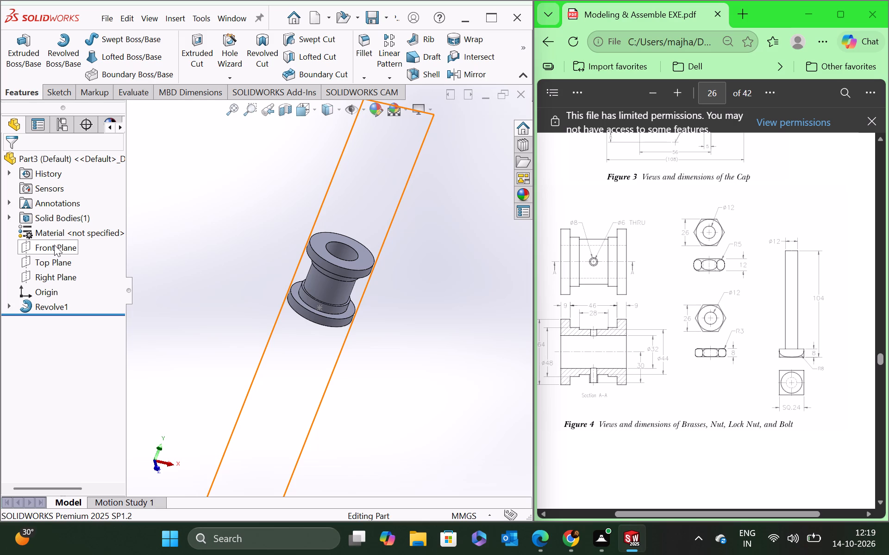
right_click(54, 245)
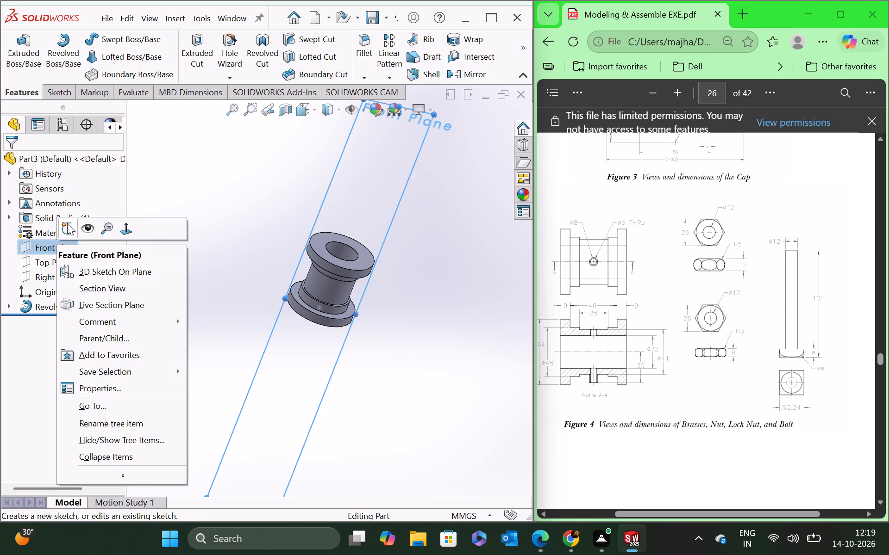
left_click(67, 223)
scroll(302, 314, "up", 4)
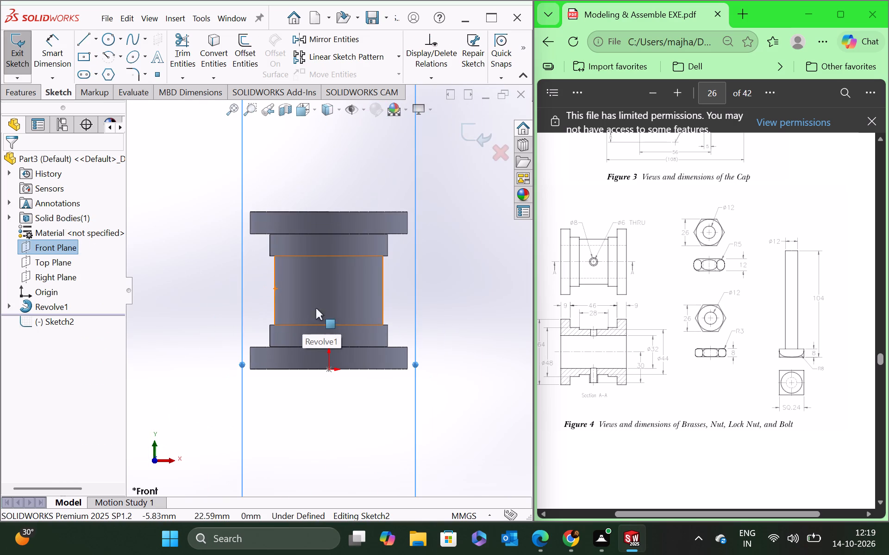
left_click(110, 37)
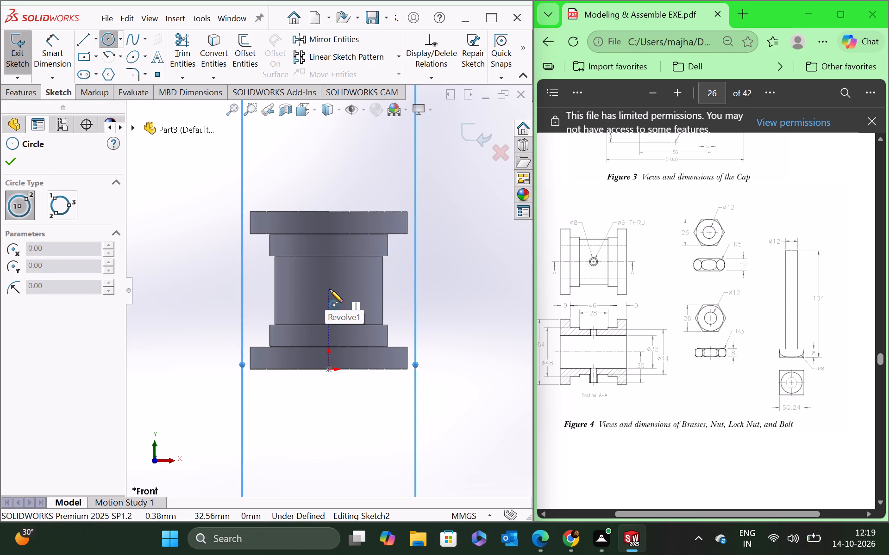
left_click(330, 289)
left_click(342, 296)
key("Escape")
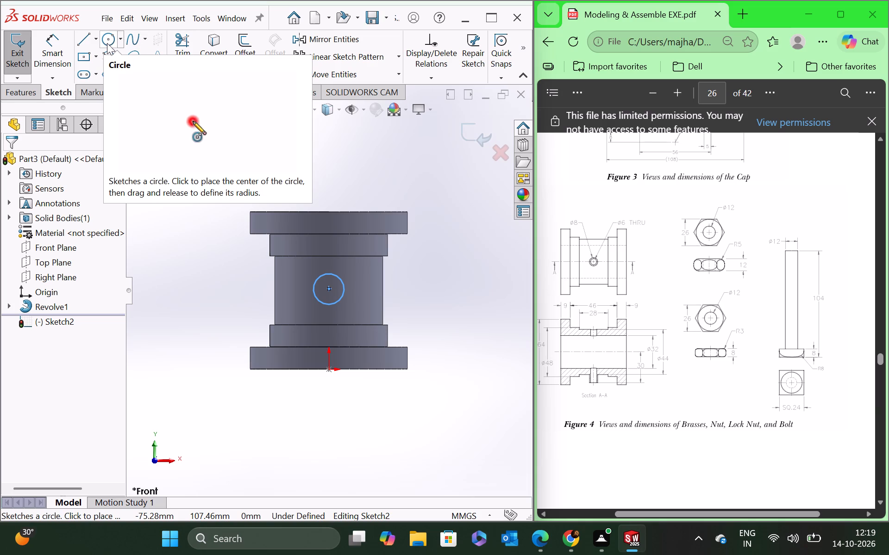
Dimension the circle's diameter to 8 mm.
left_click(51, 52)
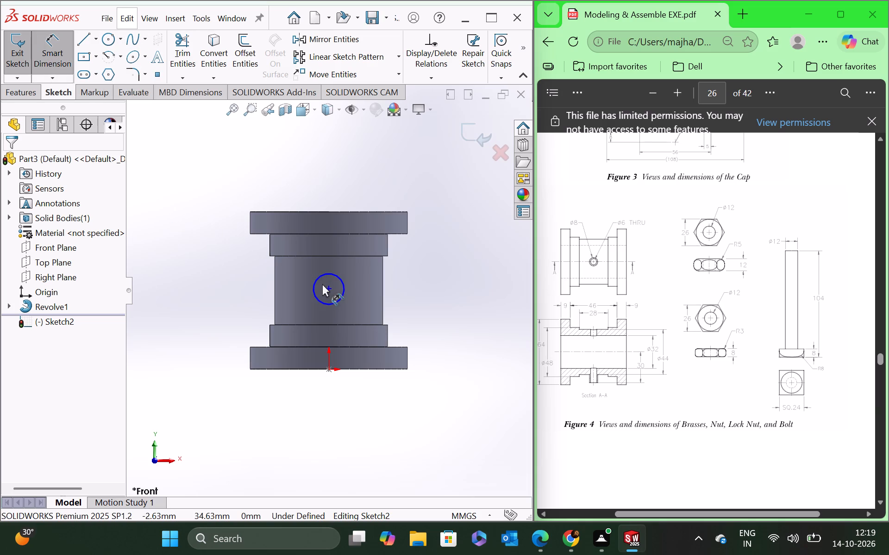
left_click(345, 288)
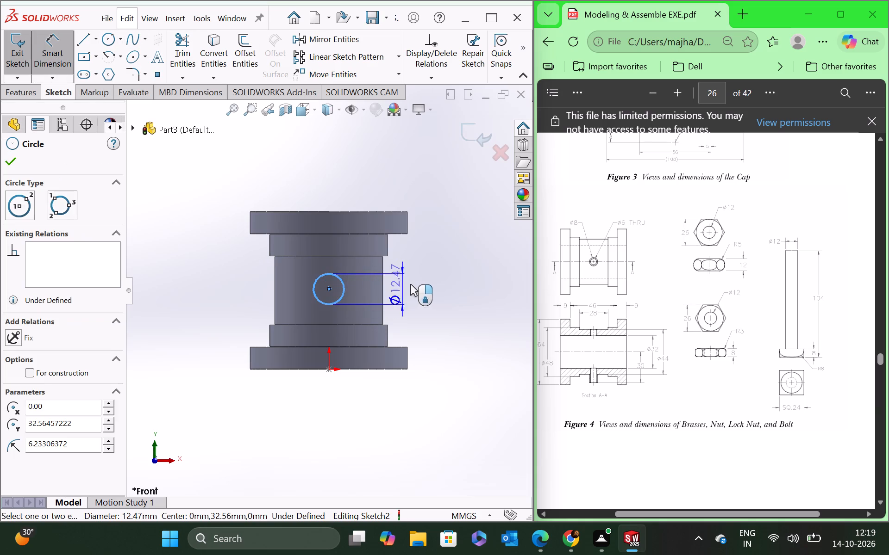
left_click(424, 284)
key("8")
key("Return")
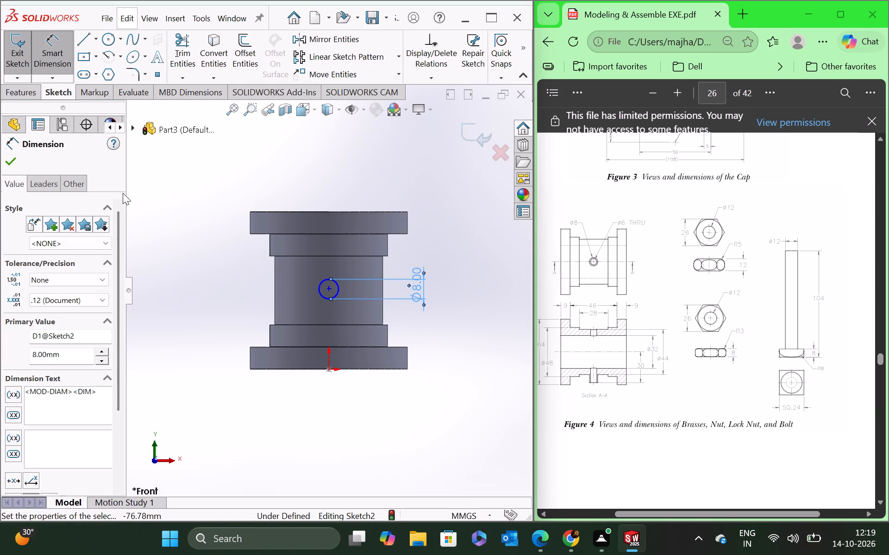
Dimension the circle's center 32 mm vertically from the origin.
left_click(16, 161)
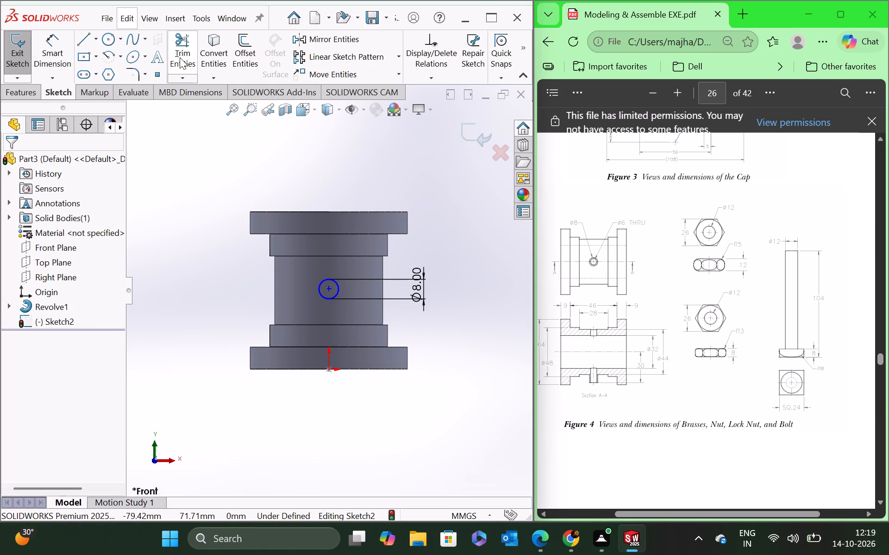
left_click(56, 48)
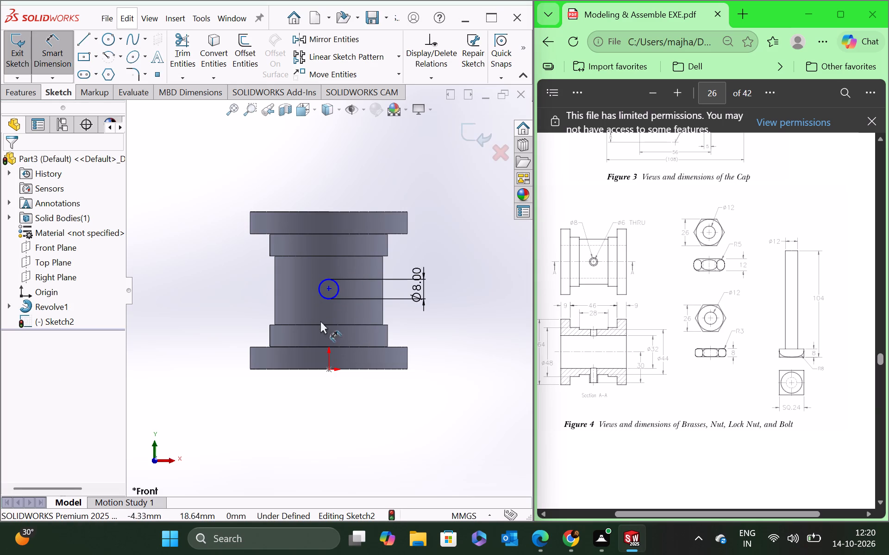
left_click(331, 289)
left_click(328, 369)
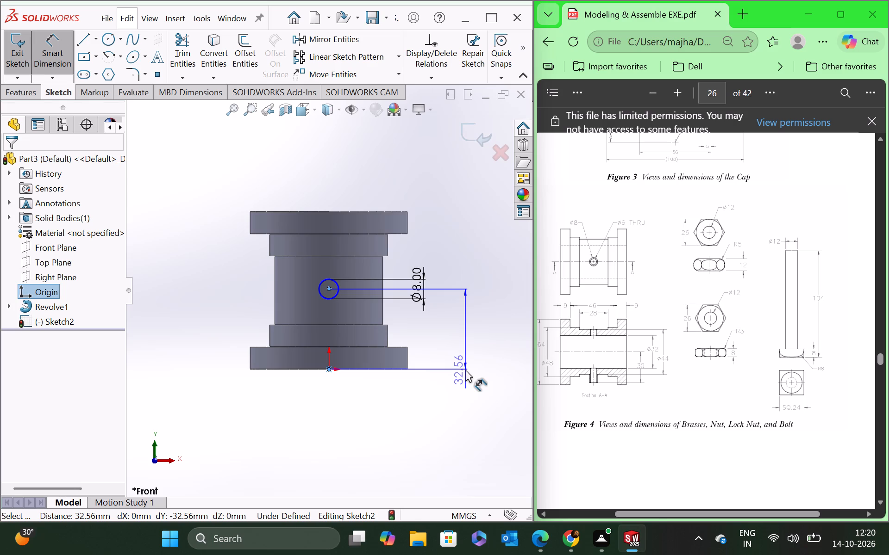
left_click(465, 370)
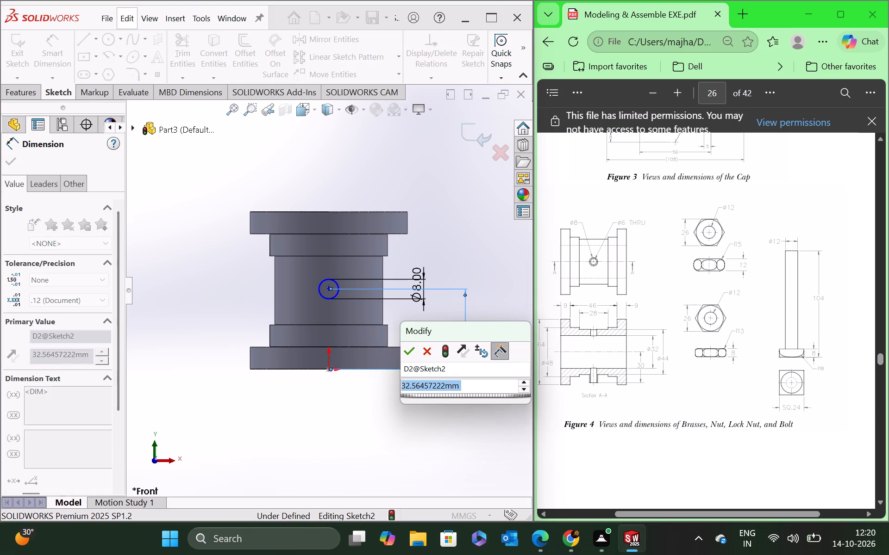
type("32")
key("Return")
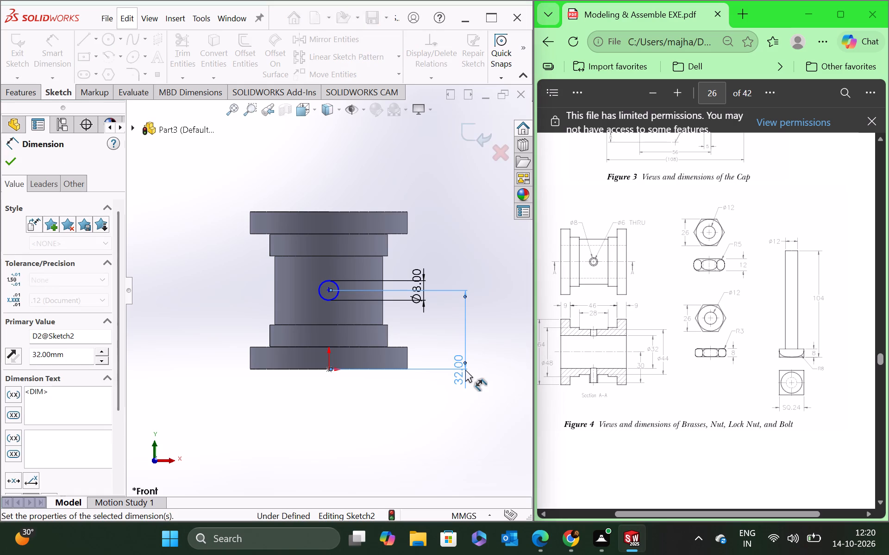
left_click(5, 164)
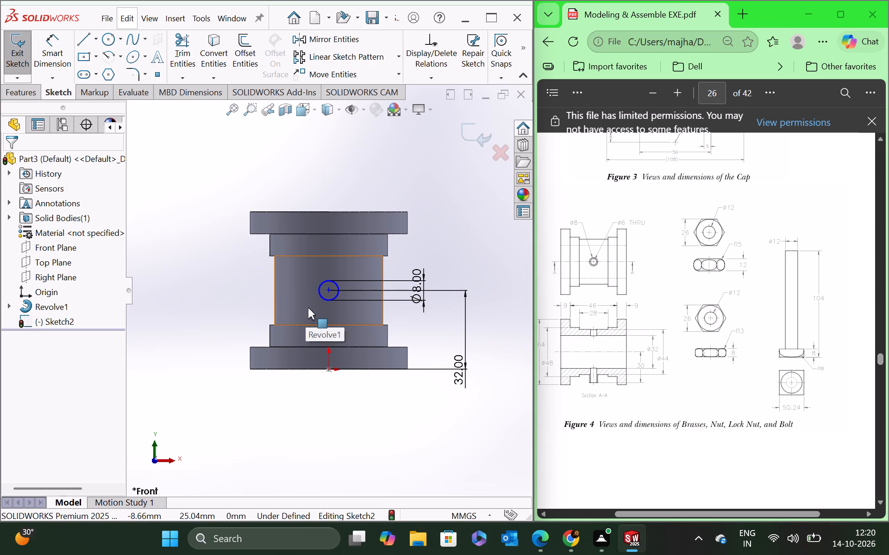
Add a Vertical relation between the circle's center point and the origin.
scroll(321, 356, "up", 1)
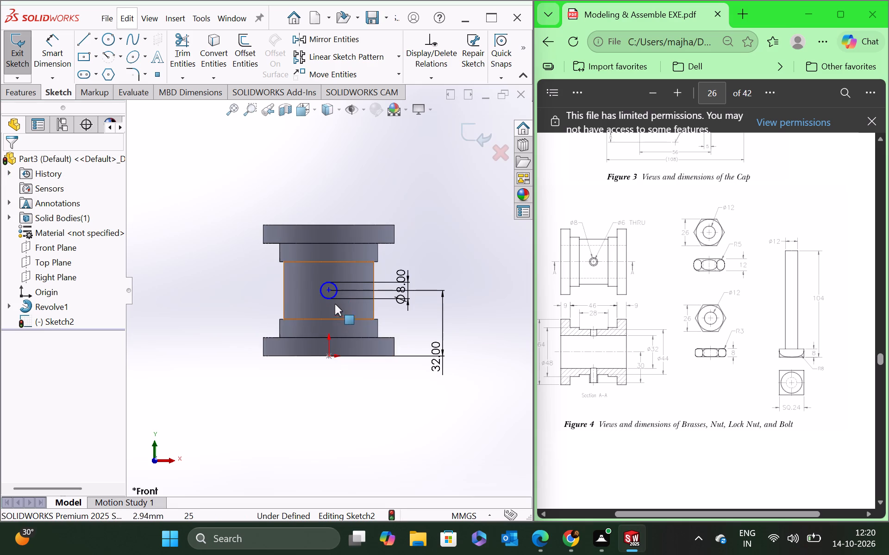
scroll(333, 308, "down", 3)
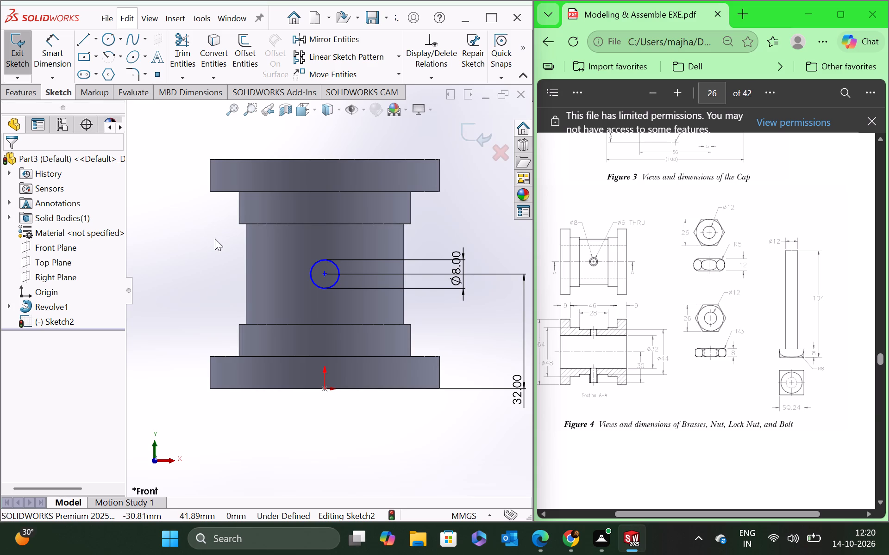
left_click(325, 274, "ctrl")
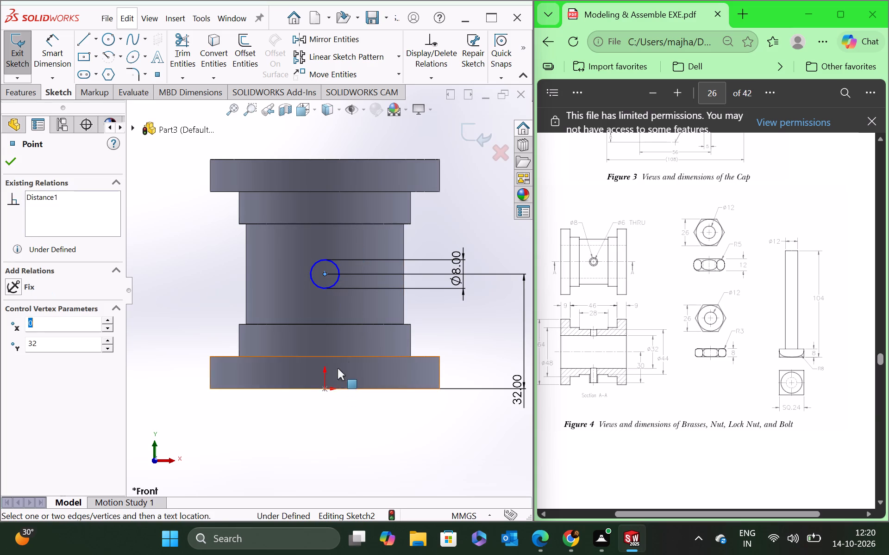
left_click(323, 388, "ctrl")
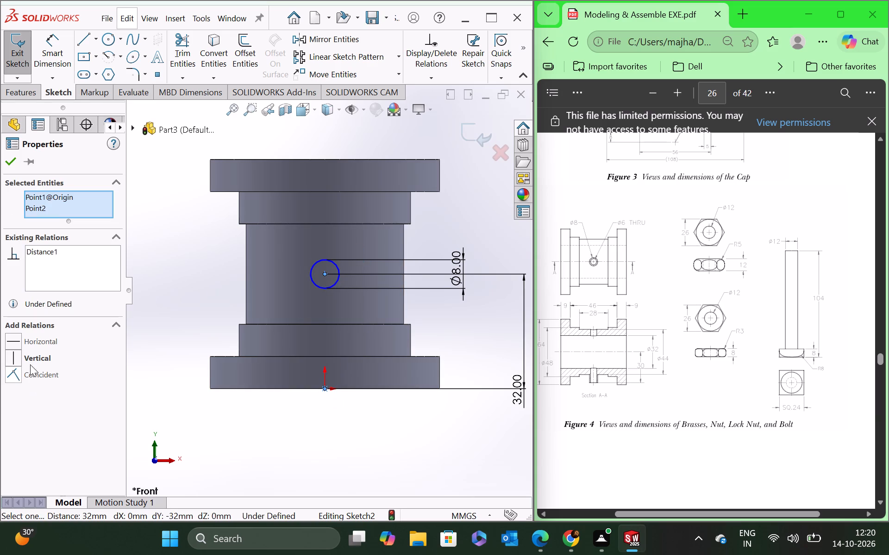
left_click(13, 358)
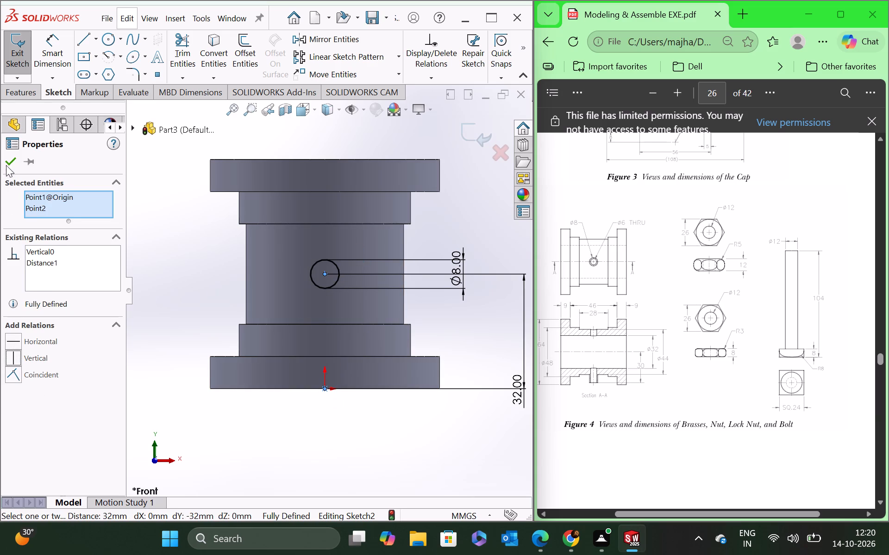
left_click(6, 160)
Extrude the 8 mm circle as a Blind boss 30 mm deep from the sketch plane, merged with the revolved body.
scroll(183, 265, "up", 3)
middle_click_drag(315, 388, 319, 322)
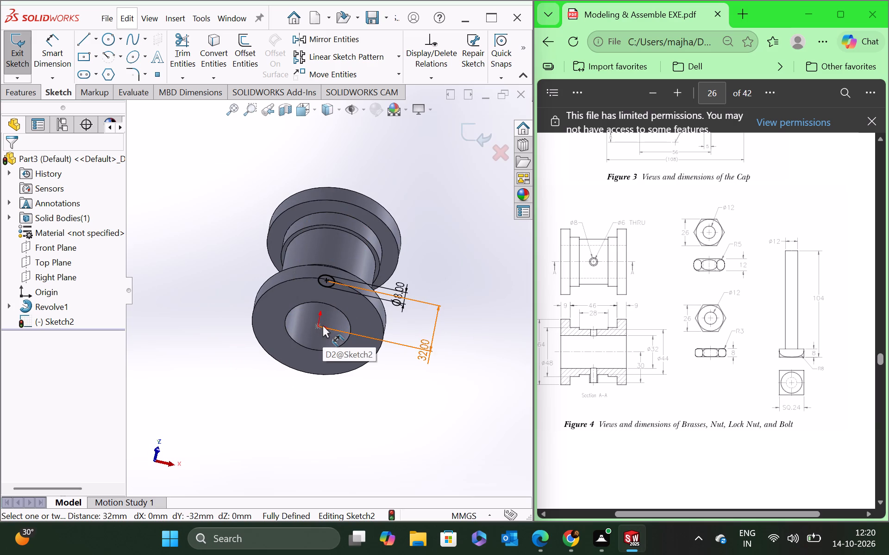
left_click(27, 99)
left_click(27, 70)
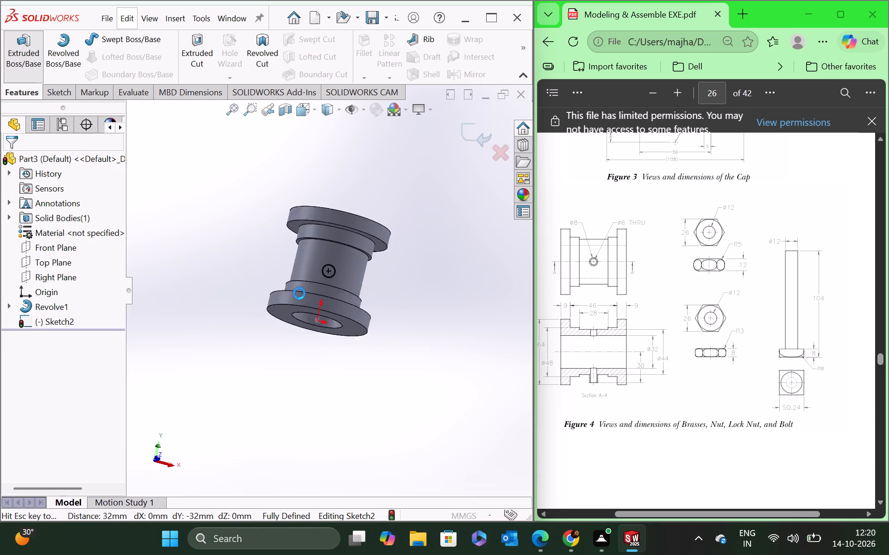
middle_click_drag(320, 365, 393, 411)
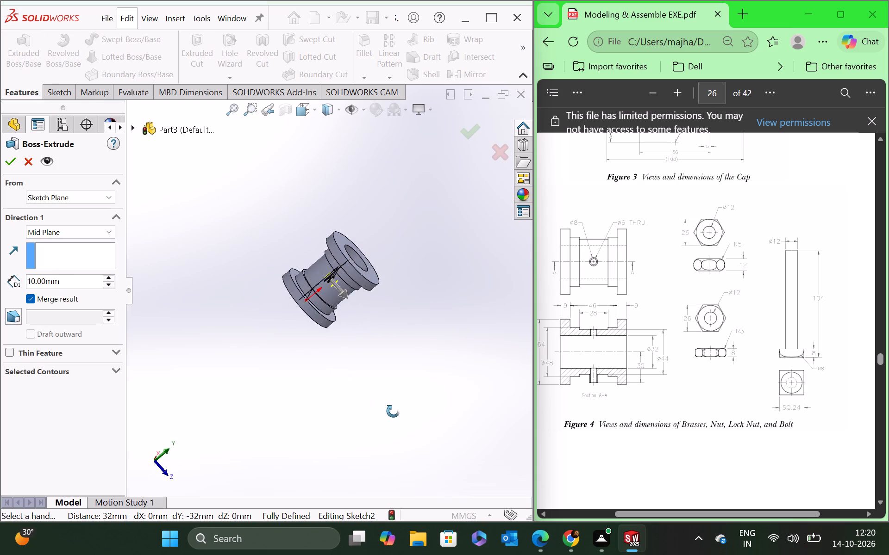
middle_click_drag(393, 411, 395, 412)
scroll(315, 318, "down", 3)
middle_click_drag(292, 351, 283, 322)
left_click(79, 229)
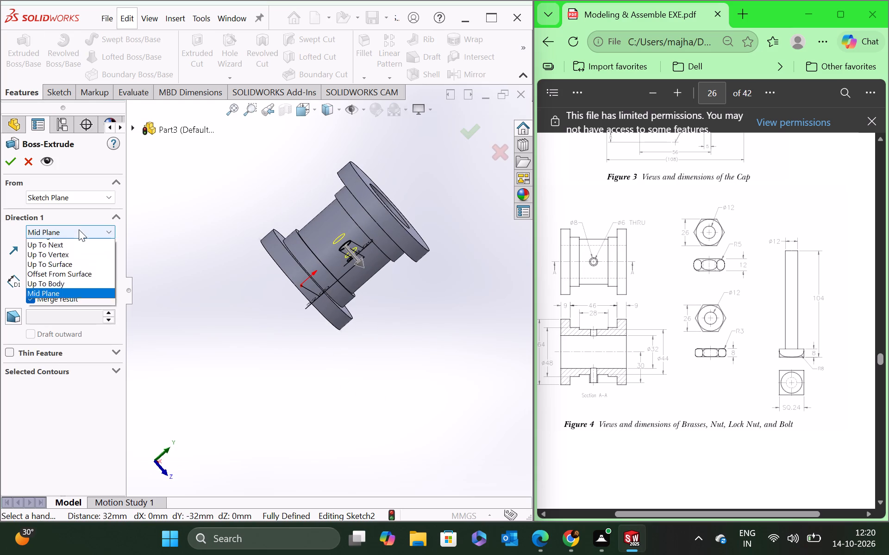
left_click(74, 240)
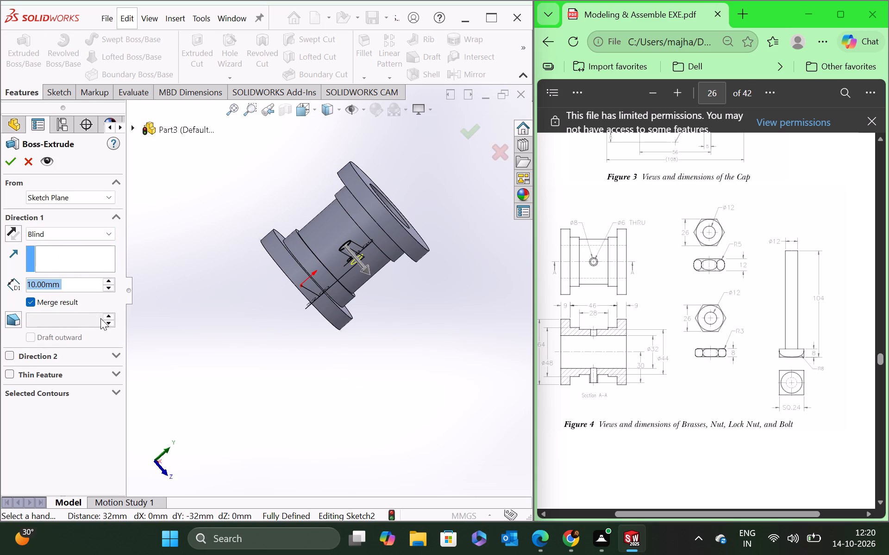
double_click(81, 280)
type("30")
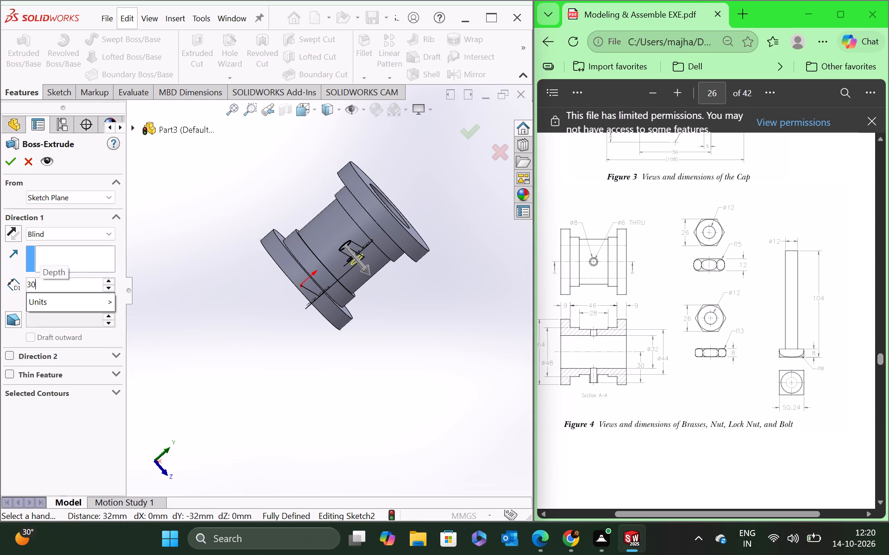
key("Return")
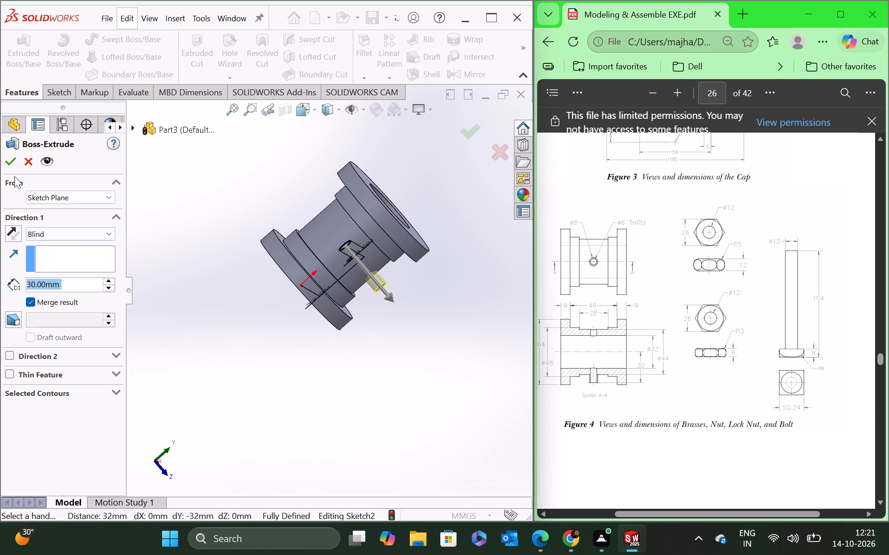
left_click(9, 163)
Add a 6 mm Through All dowel hole with the Hole Wizard, centered on the end of the cylindrical pin.
middle_click_drag(398, 310, 398, 310)
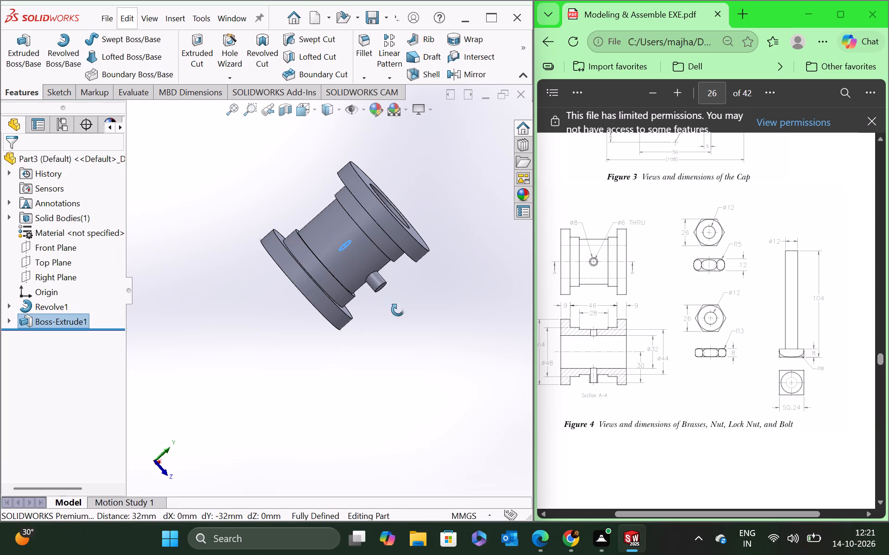
middle_click_drag(398, 310, 333, 237)
left_click(285, 324)
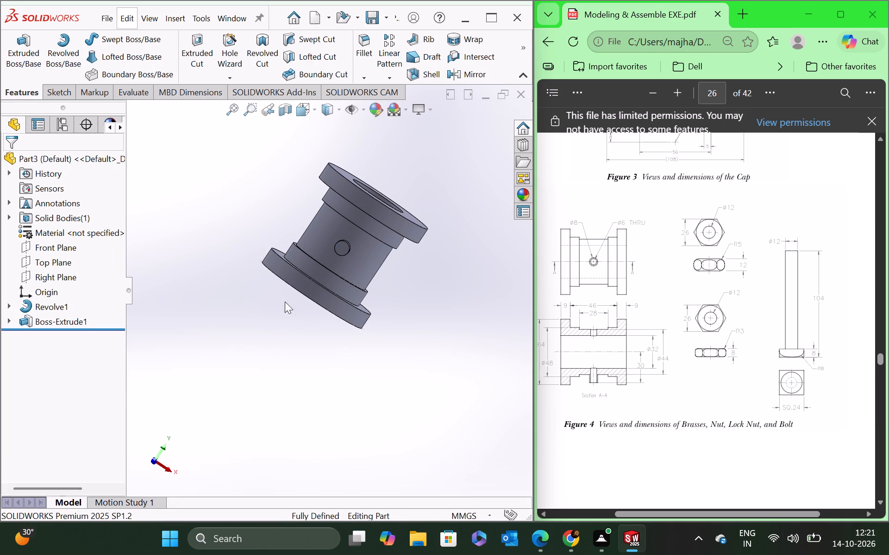
left_click(228, 53)
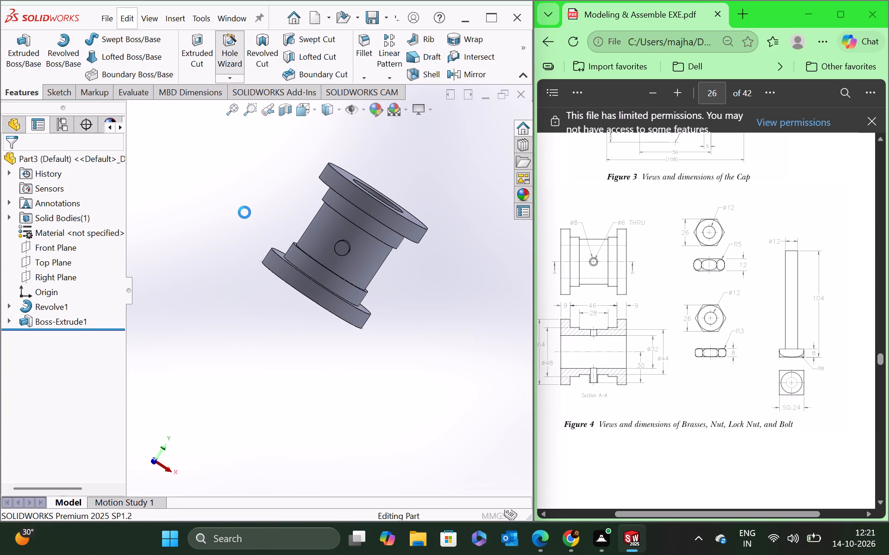
left_click(62, 181)
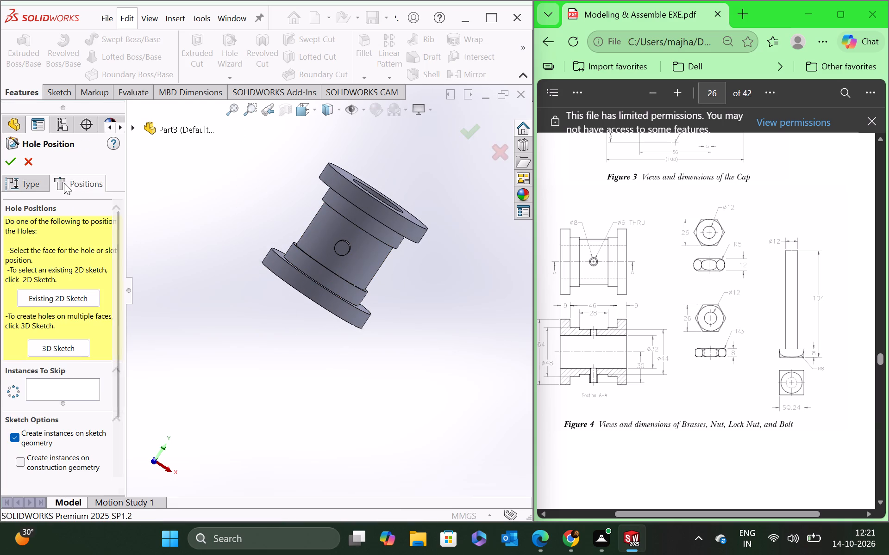
left_click(342, 248)
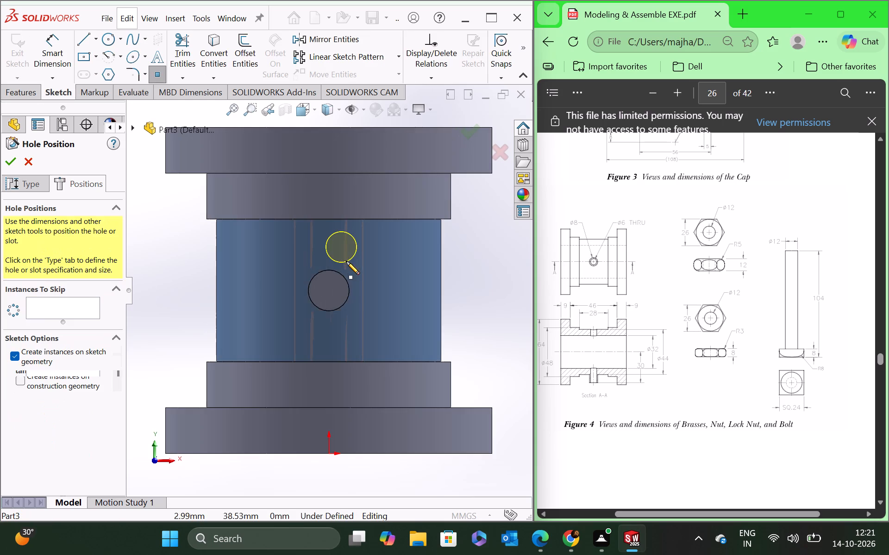
left_click(330, 290)
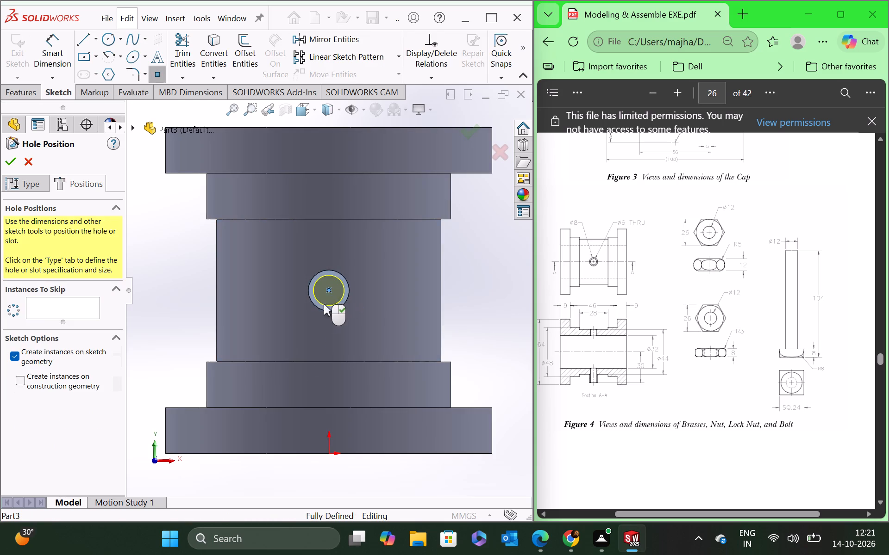
left_click(32, 179)
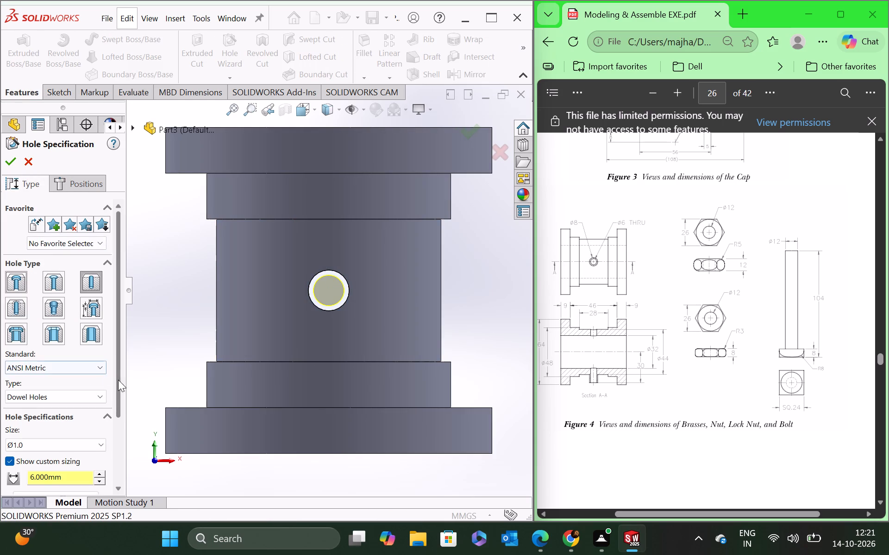
left_click_drag(120, 356, 120, 401)
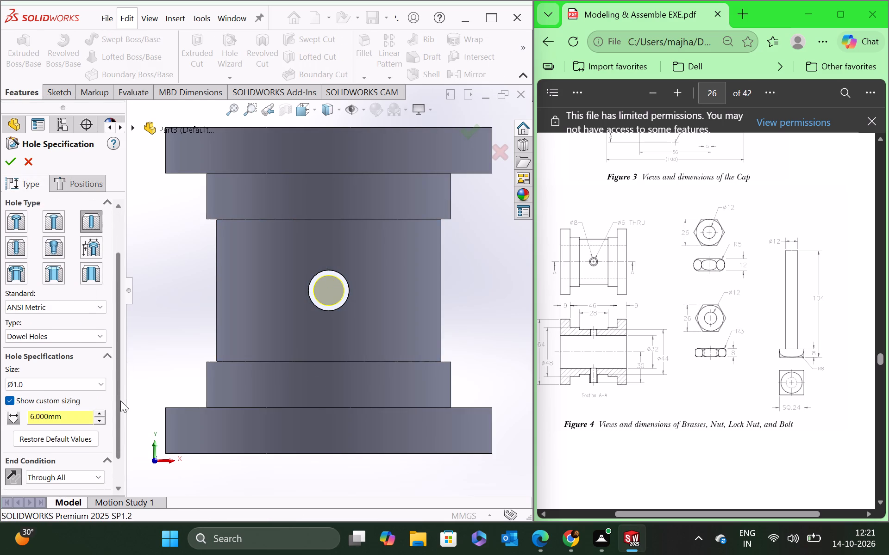
left_click_drag(120, 401, 120, 404)
left_click(9, 163)
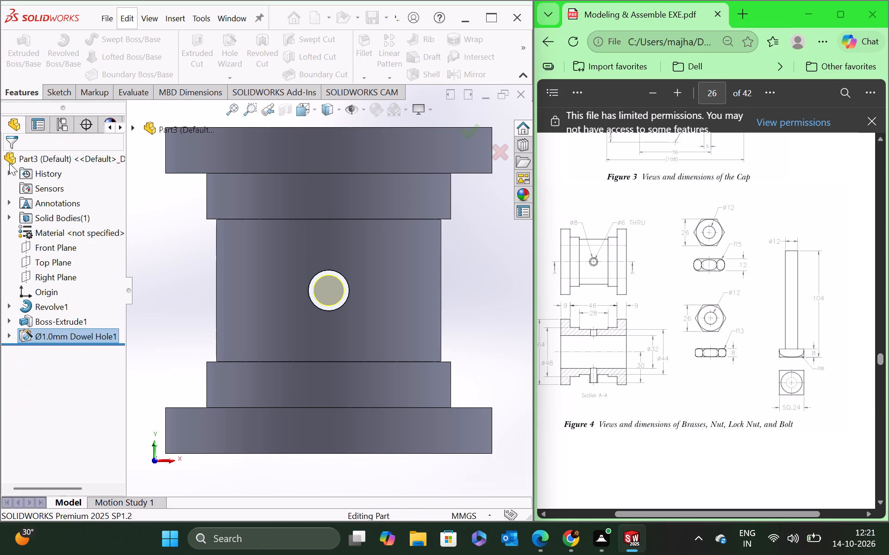
Edit the pin's 6 mm dowel hole to cut Through All in the reversed direction.
middle_click_drag(498, 280, 498, 282)
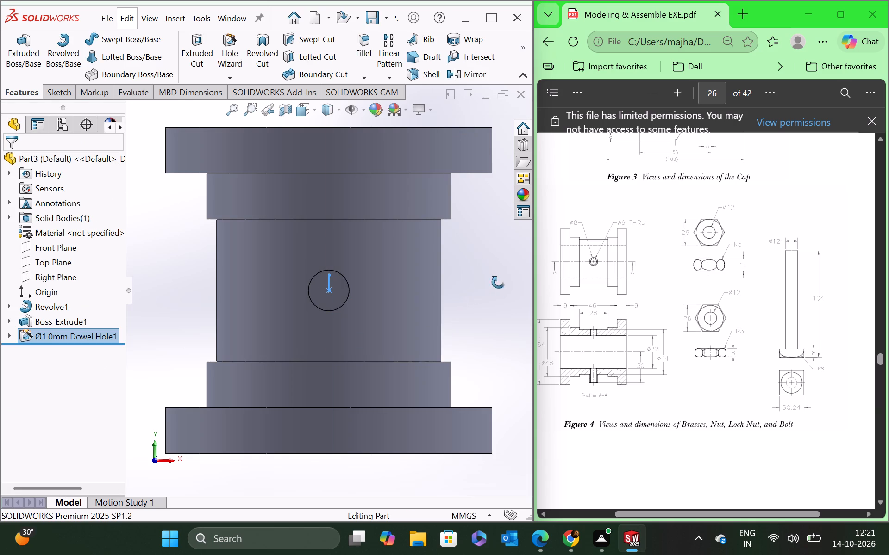
middle_click_drag(498, 282, 492, 414)
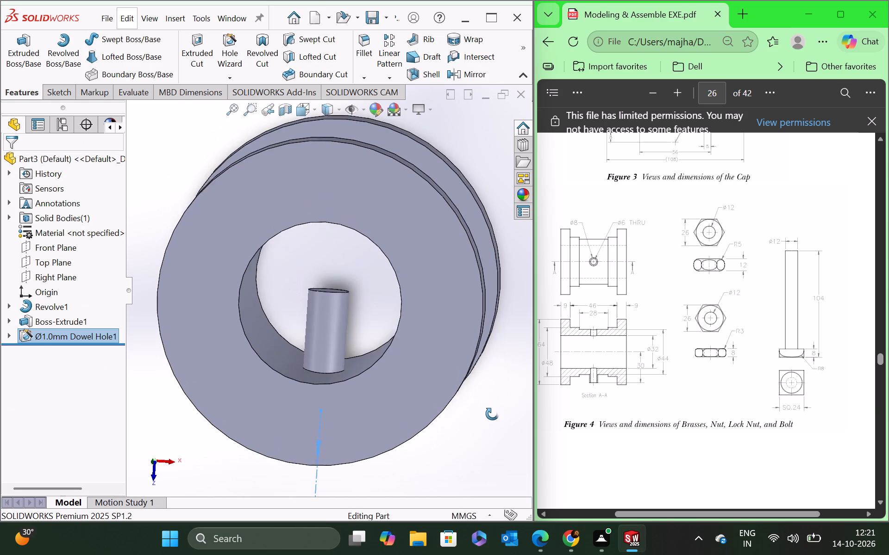
middle_click_drag(492, 414, 496, 304)
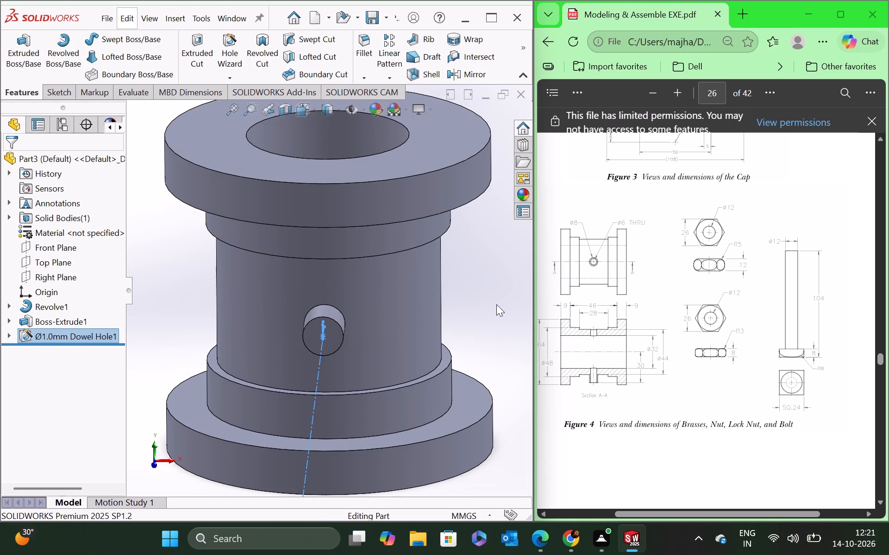
right_click(95, 334)
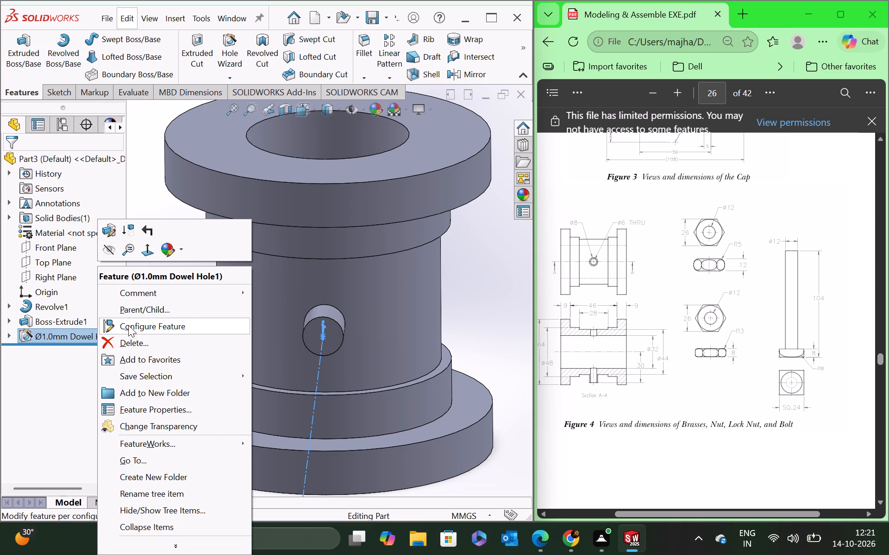
left_click(113, 235)
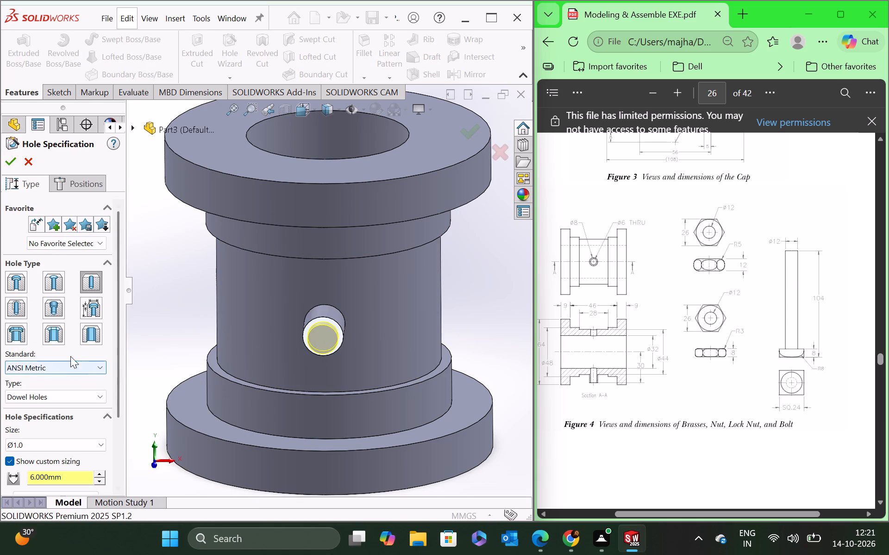
left_click_drag(119, 284, 114, 374)
left_click(83, 446)
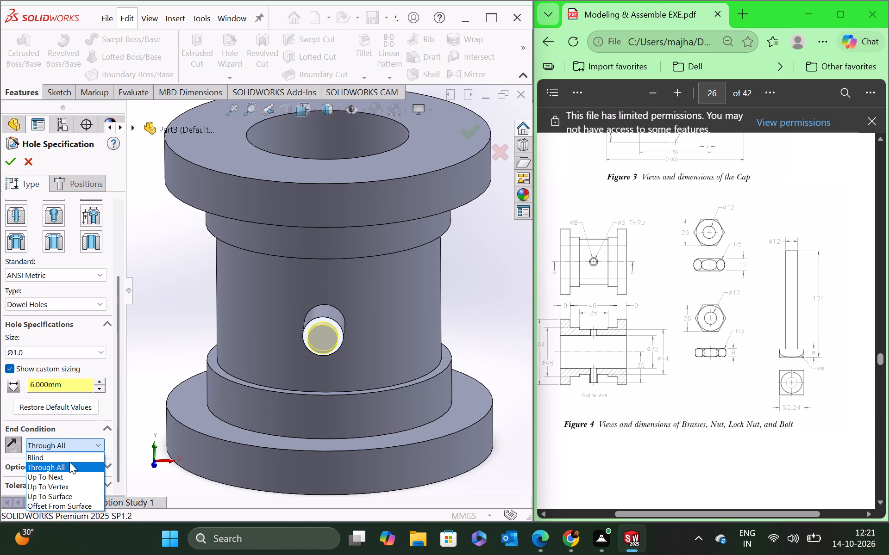
left_click(69, 462)
left_click(7, 444)
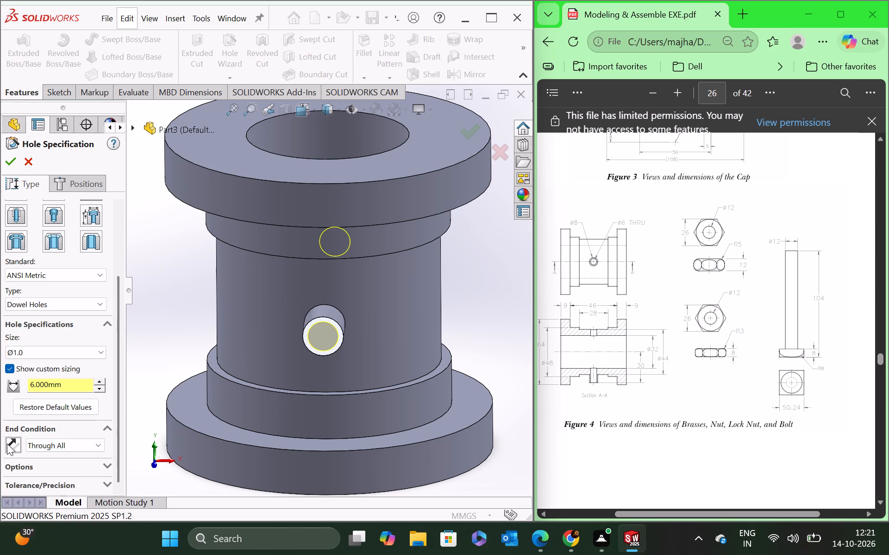
middle_click_drag(471, 319, 475, 402)
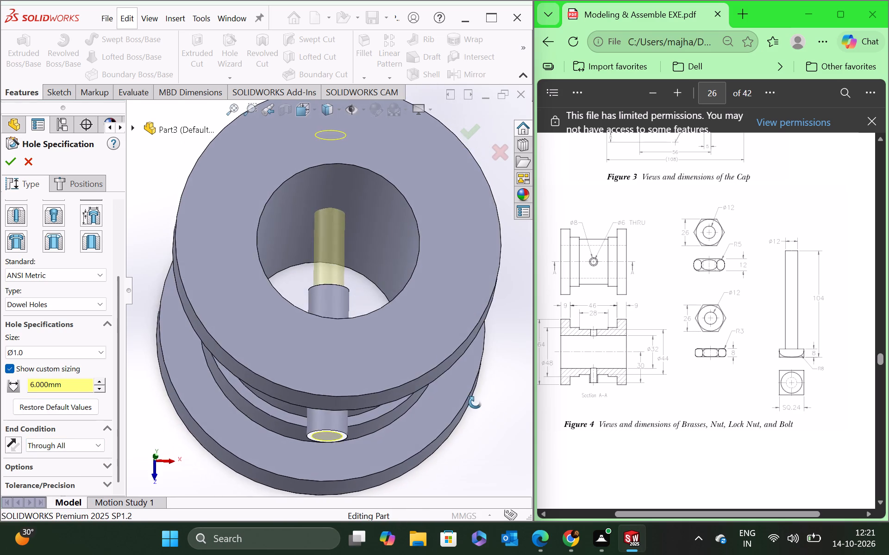
middle_click_drag(475, 402, 479, 329)
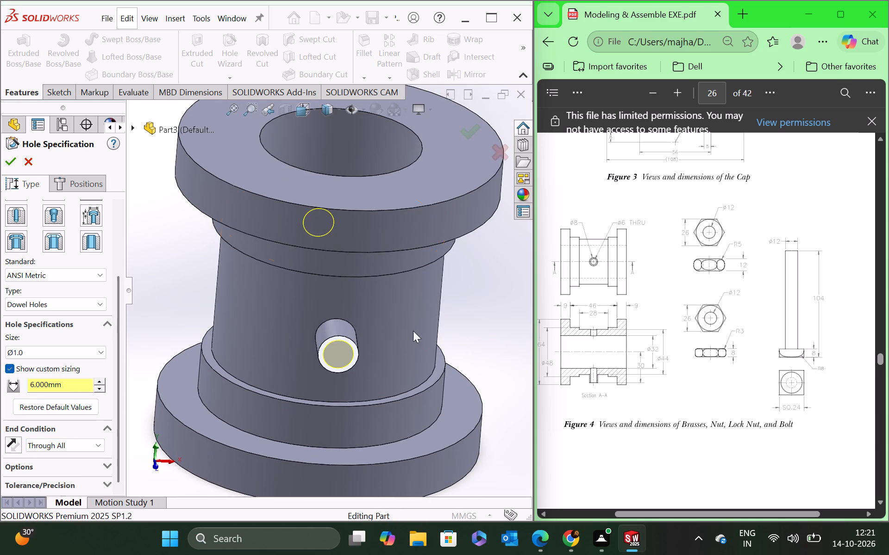
left_click(10, 165)
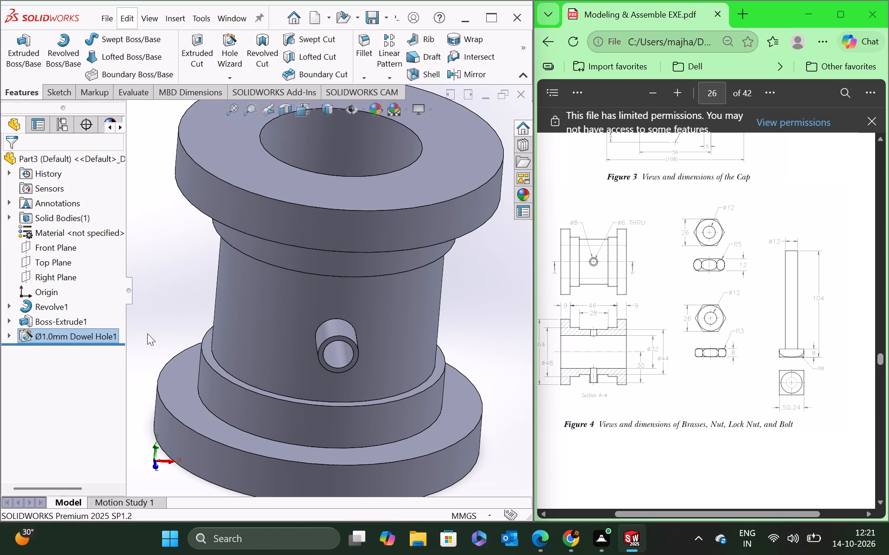
Add a 32 mm dowel hole with the Hole Wizard on the flange's end face, centered on the origin, to clear the bore.
middle_click_drag(479, 321, 487, 412)
scroll(479, 321, "up", 1)
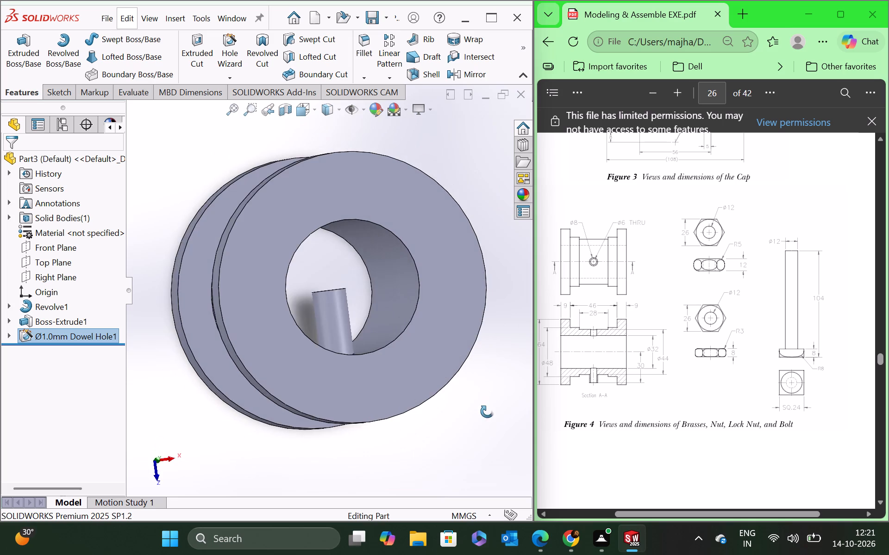
middle_click_drag(487, 412, 479, 414)
scroll(481, 413, "up", 2)
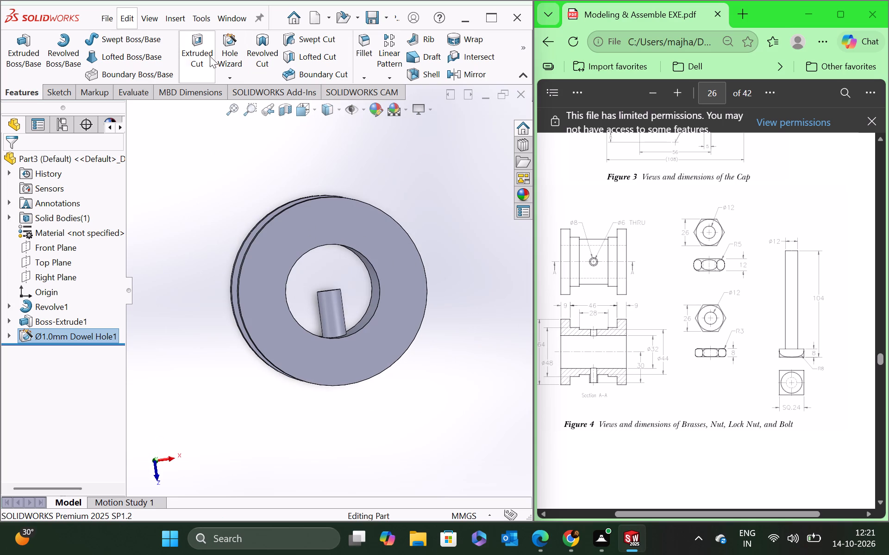
left_click(231, 56)
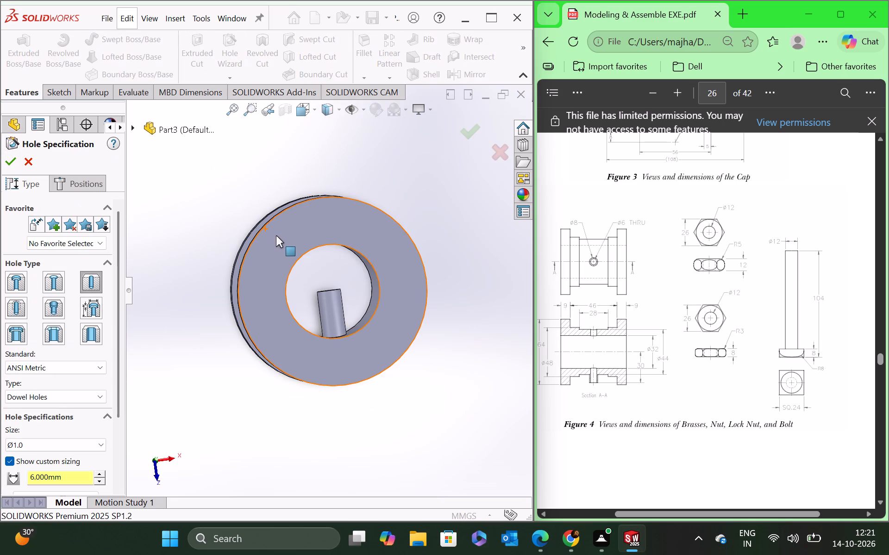
left_click(68, 179)
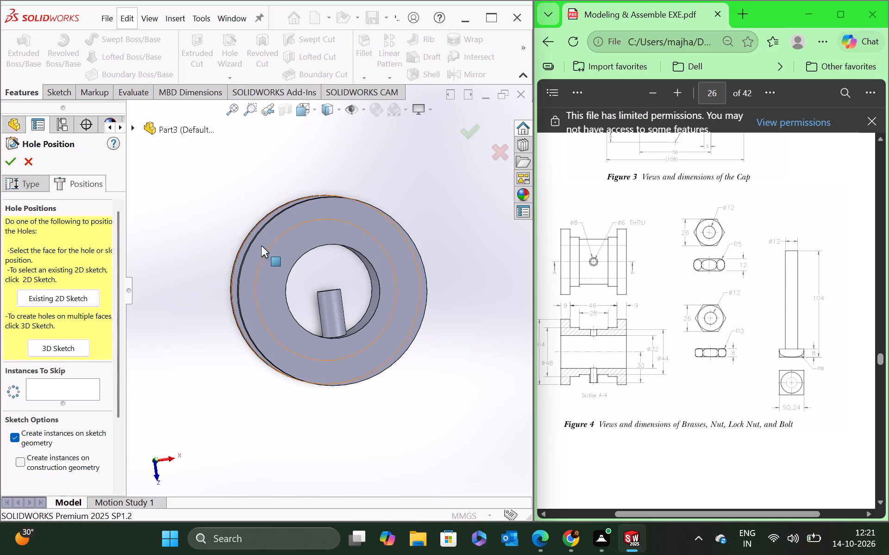
left_click(267, 248)
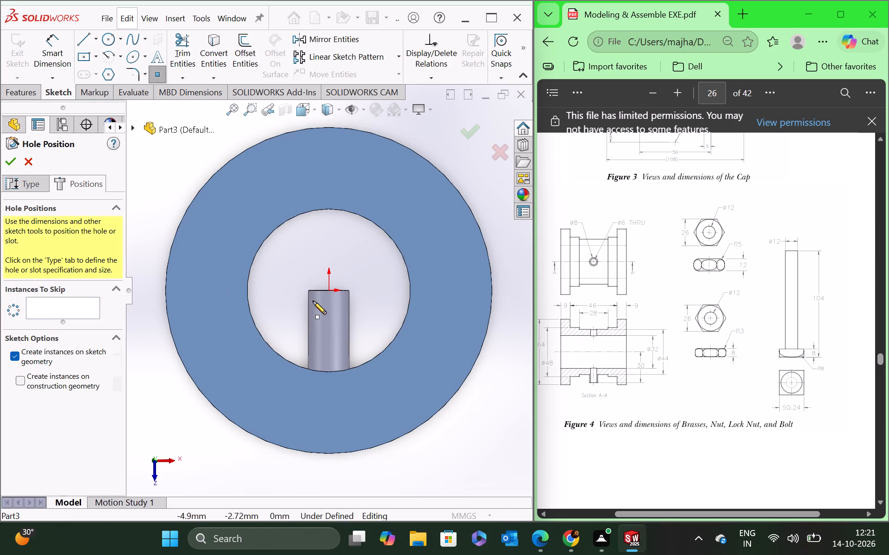
left_click(329, 292)
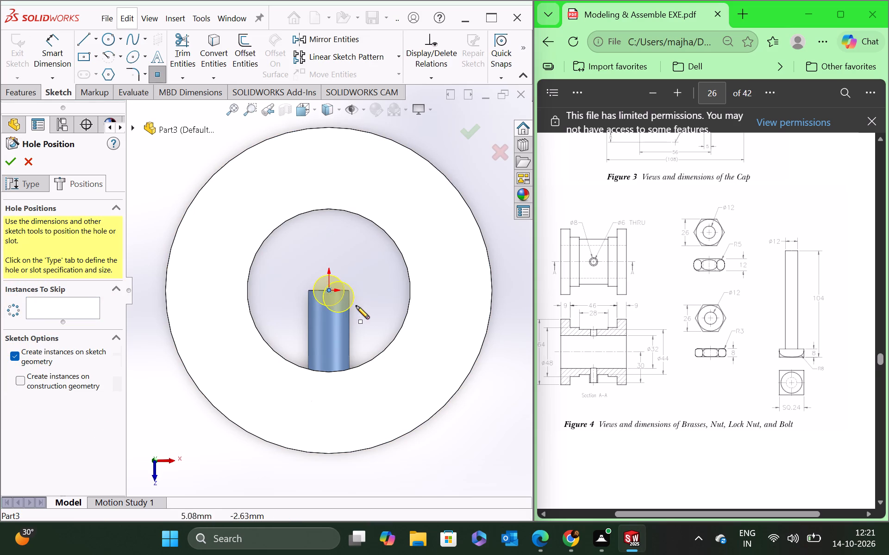
left_click(16, 179)
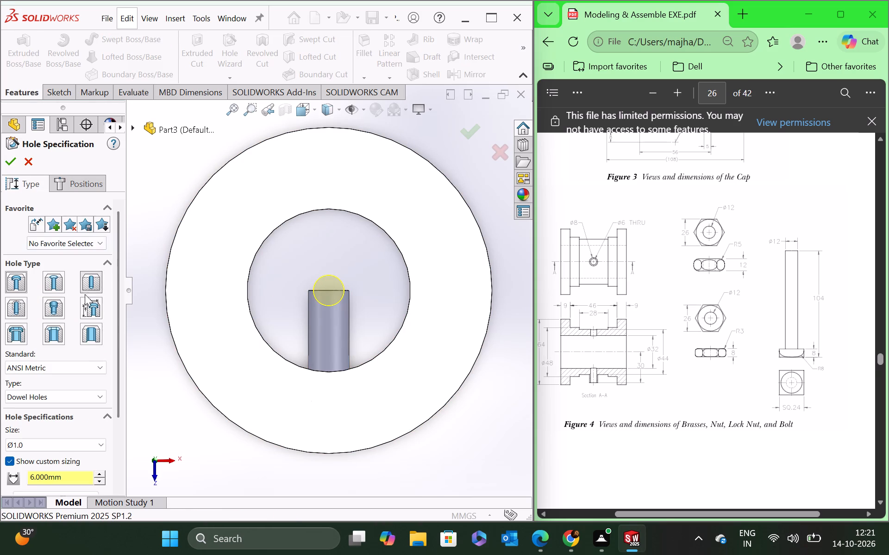
left_click(56, 447)
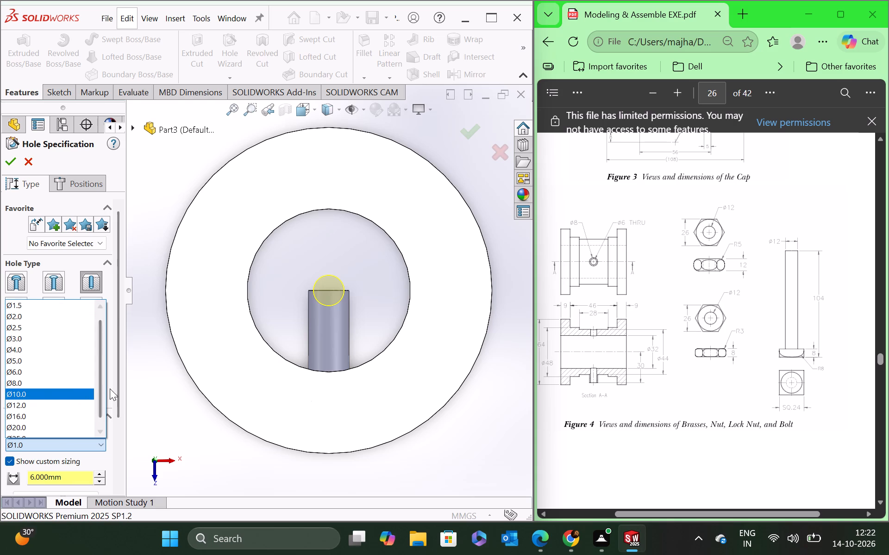
left_click_drag(100, 388, 99, 417)
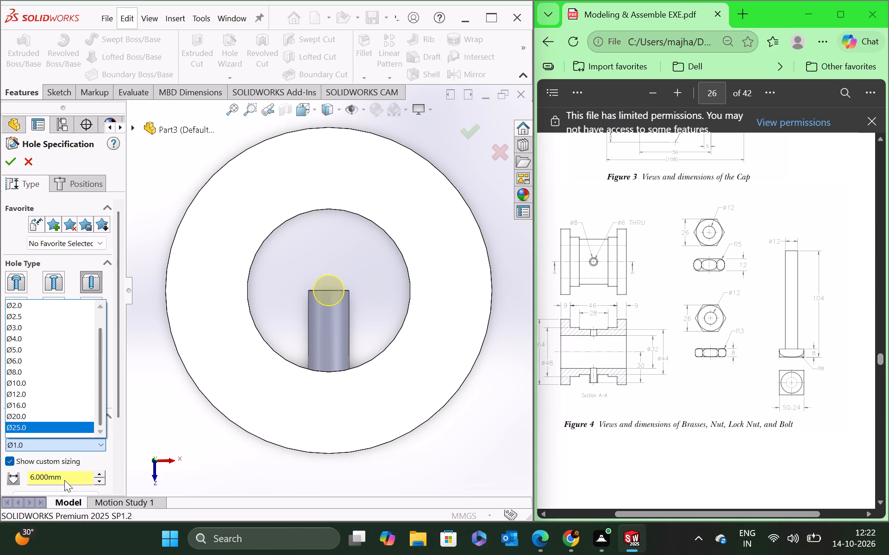
left_click(71, 473)
left_click(69, 476)
double_click(69, 476)
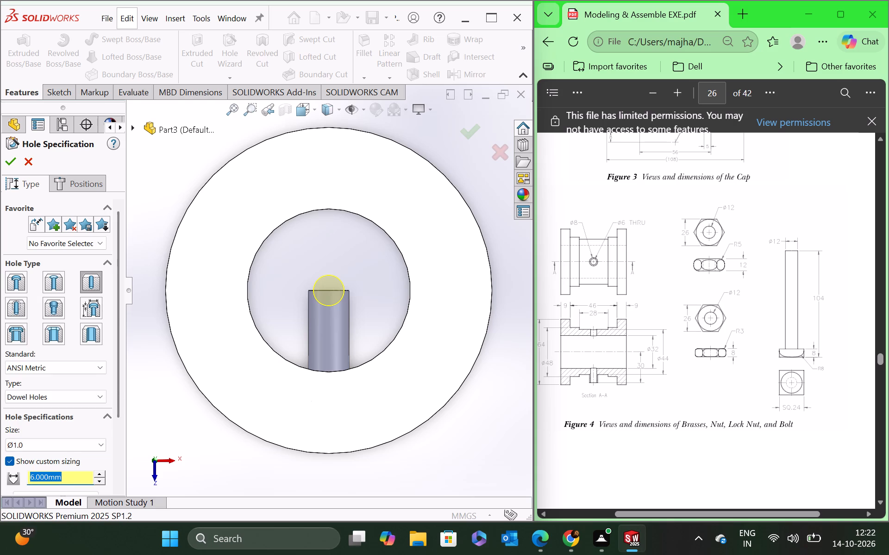
key("2")
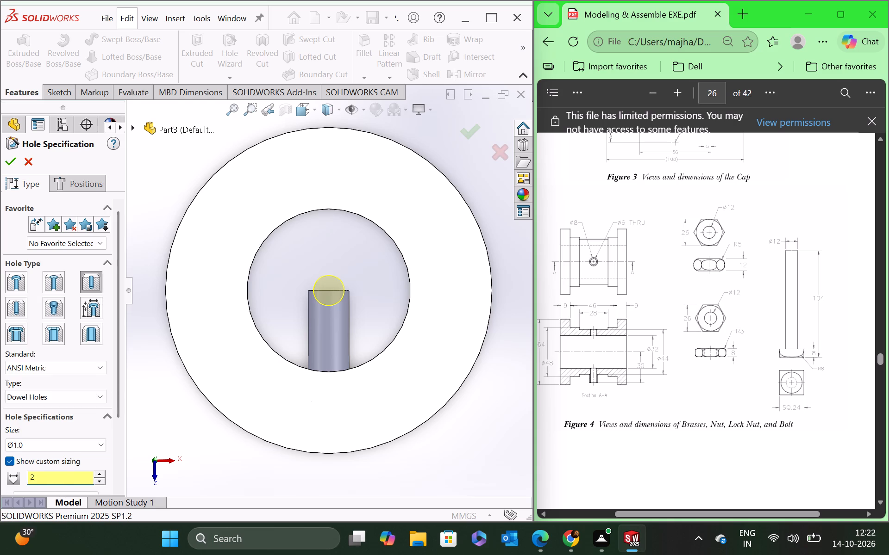
key("BackSpace")
type("32")
key("Return")
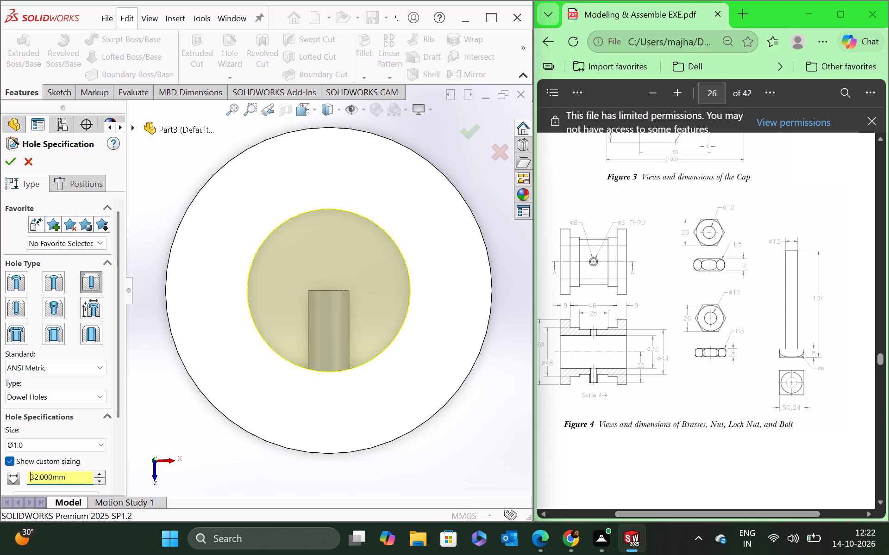
left_click(10, 165)
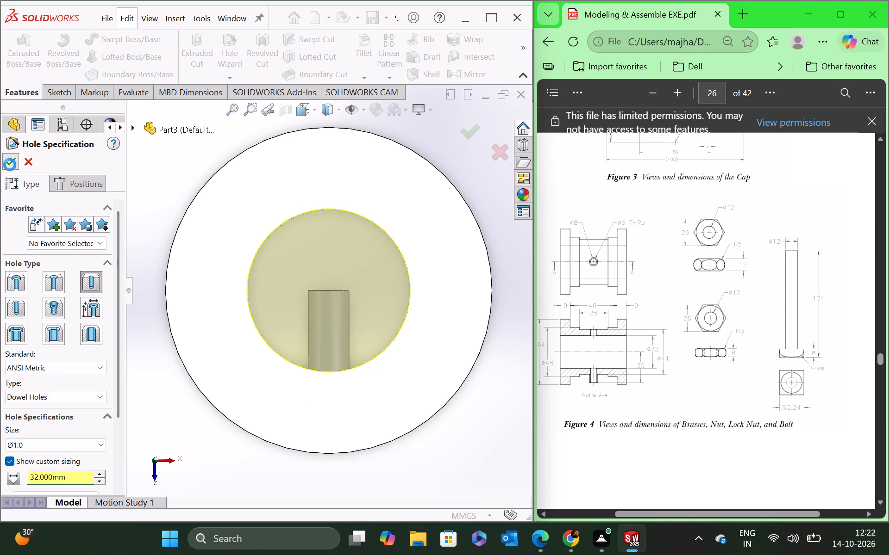
Examine the bore and the hollow pin of the Brasses from several angles, including the Top and Front views.
middle_click_drag(193, 446, 216, 355)
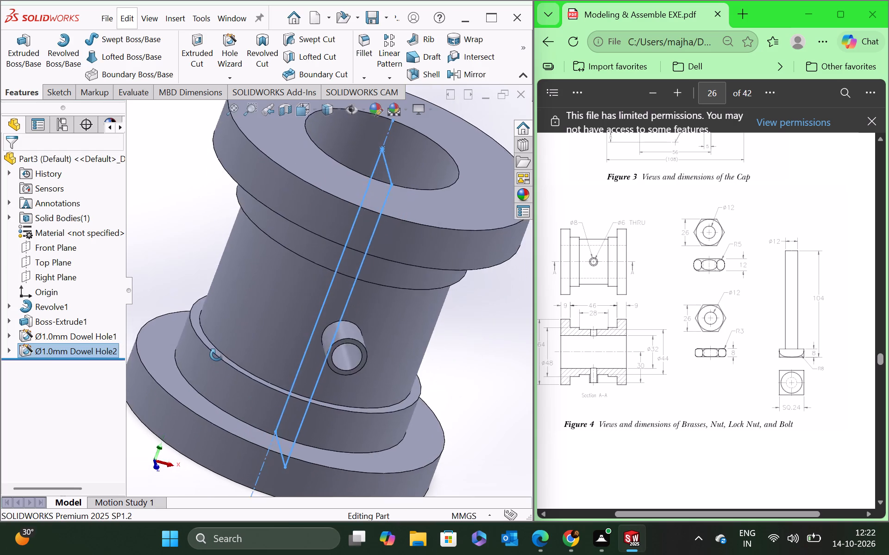
middle_click_drag(216, 355, 207, 352)
scroll(212, 386, "up", 4)
middle_click_drag(224, 412, 255, 420)
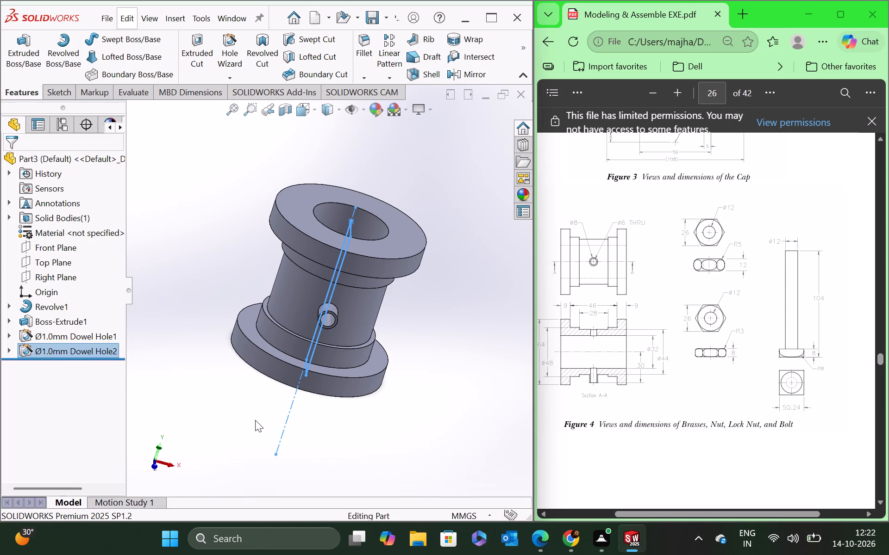
middle_click_drag(255, 420, 275, 432)
left_click(192, 423)
middle_click_drag(313, 441, 276, 415)
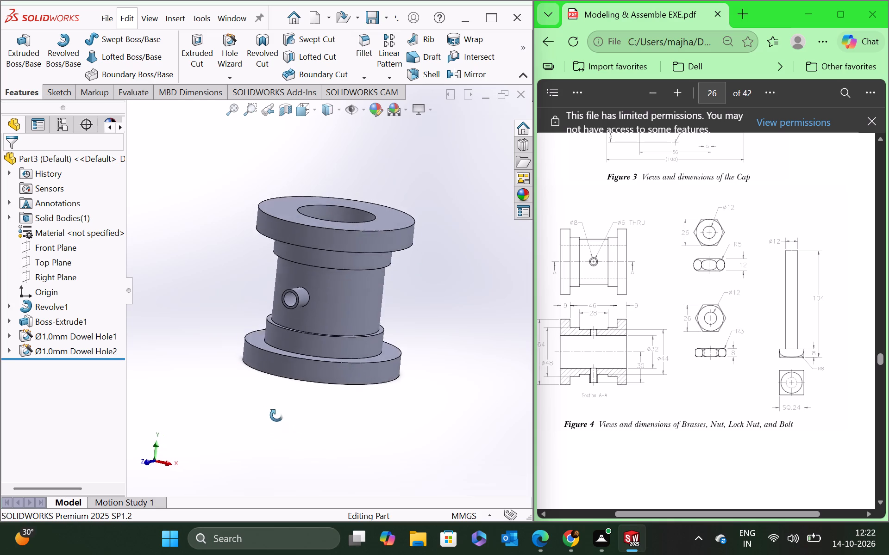
middle_click_drag(276, 415, 237, 413)
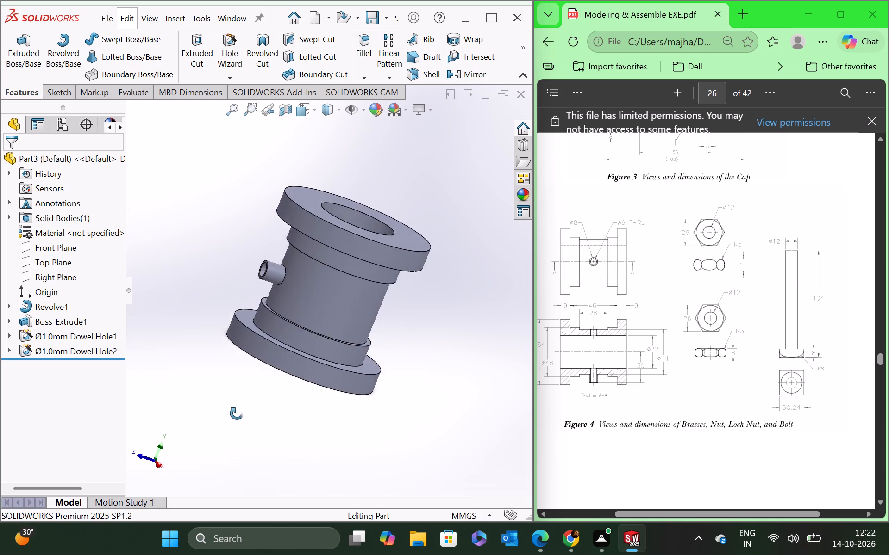
middle_click_drag(237, 413, 290, 437)
left_click(289, 437)
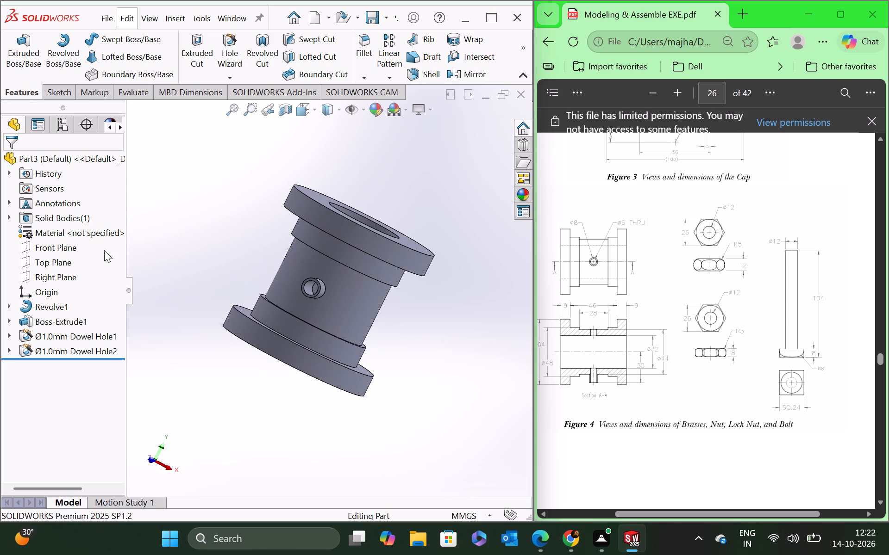
left_click(150, 459)
left_click(154, 448)
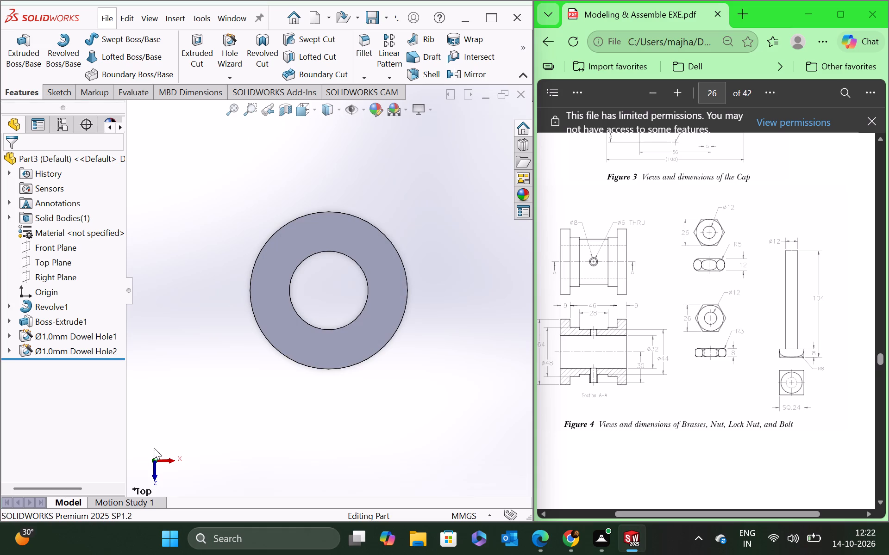
left_click(154, 471)
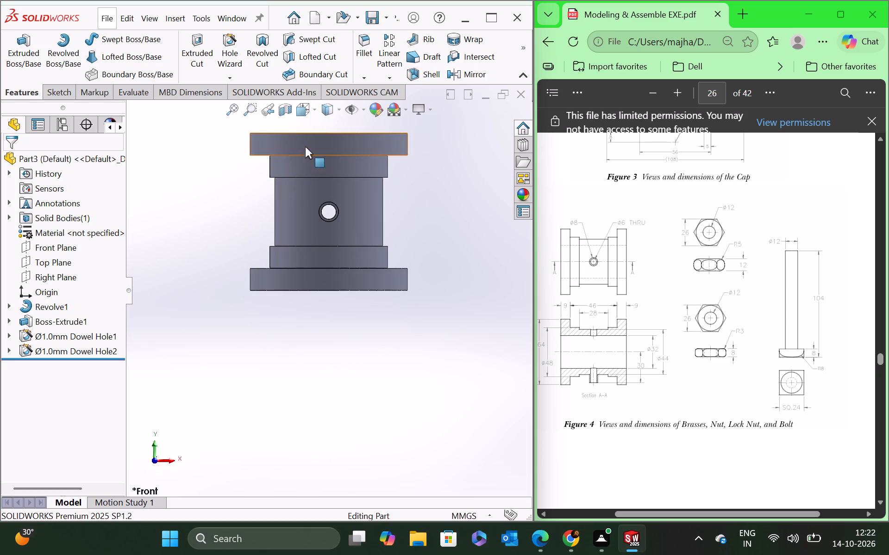
Set the Brasses model to the Isometric view.
left_click(317, 107)
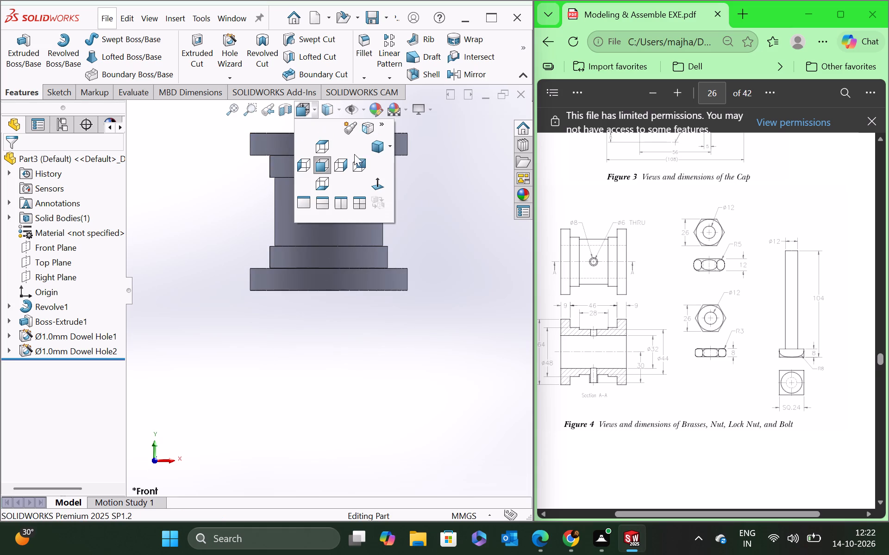
left_click(372, 148)
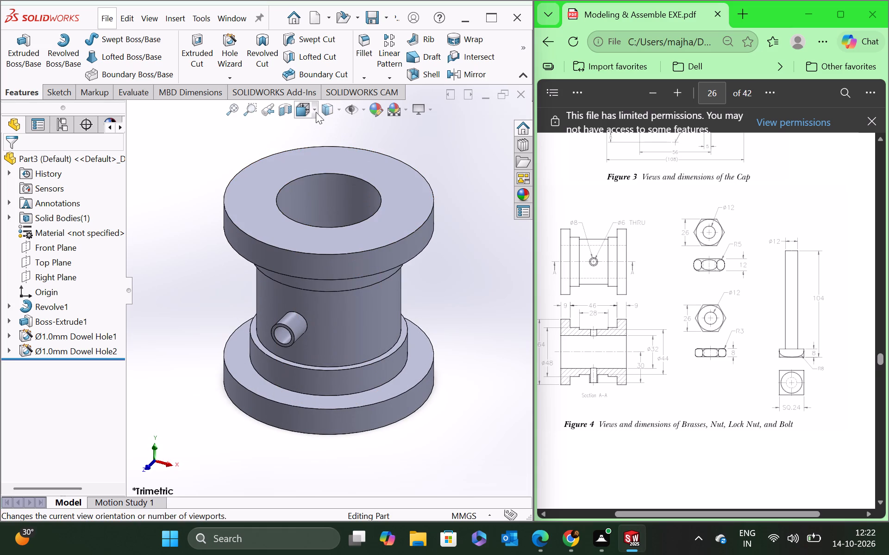
left_click(316, 107)
left_click(390, 147)
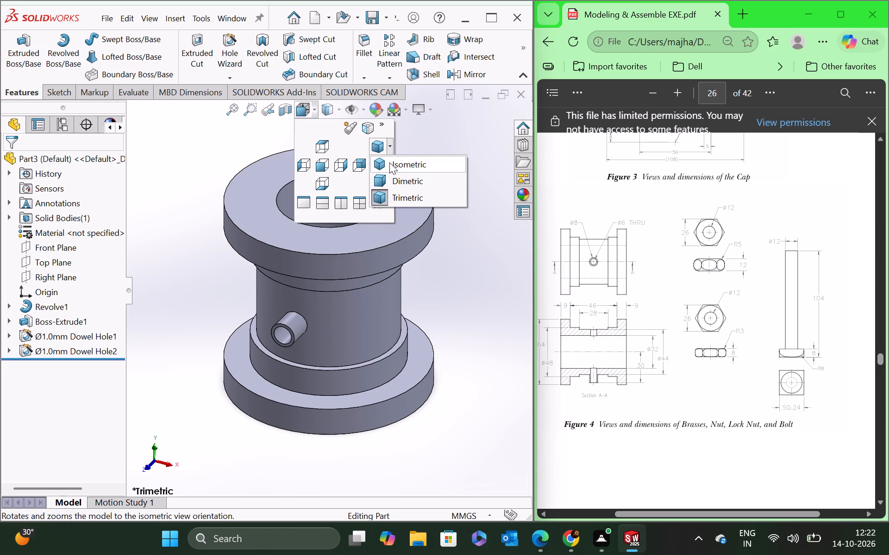
left_click(389, 162)
scroll(317, 283, "up", 3)
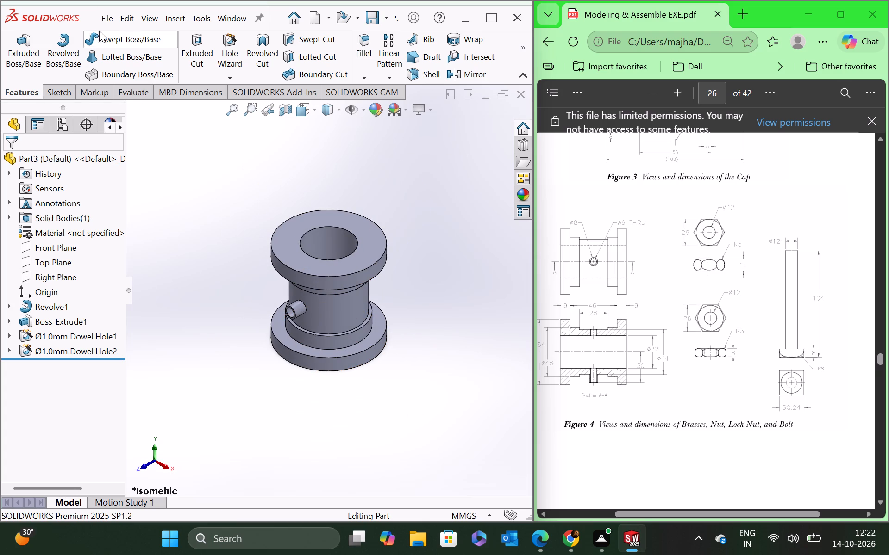
Save the Brasses model as a SOLIDWORKS part named Part3 in the assembly7 folder.
left_click(113, 13)
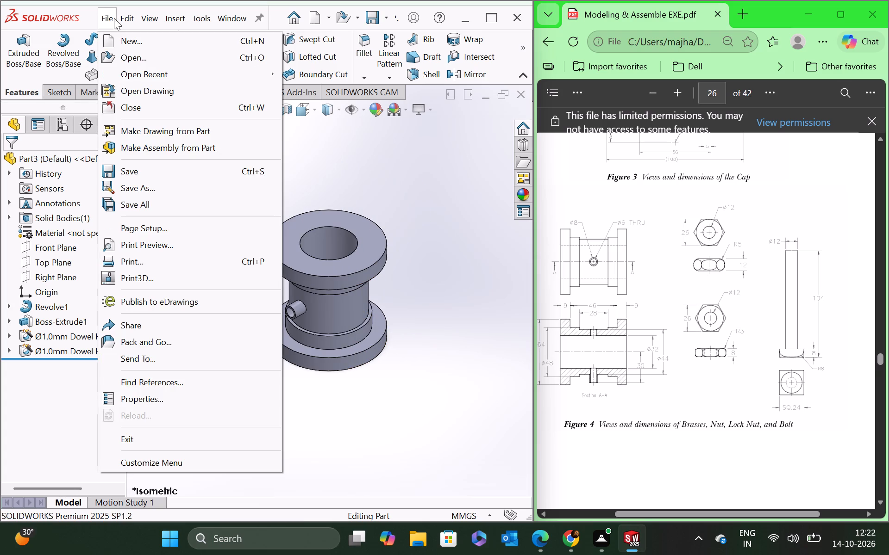
left_click(141, 188)
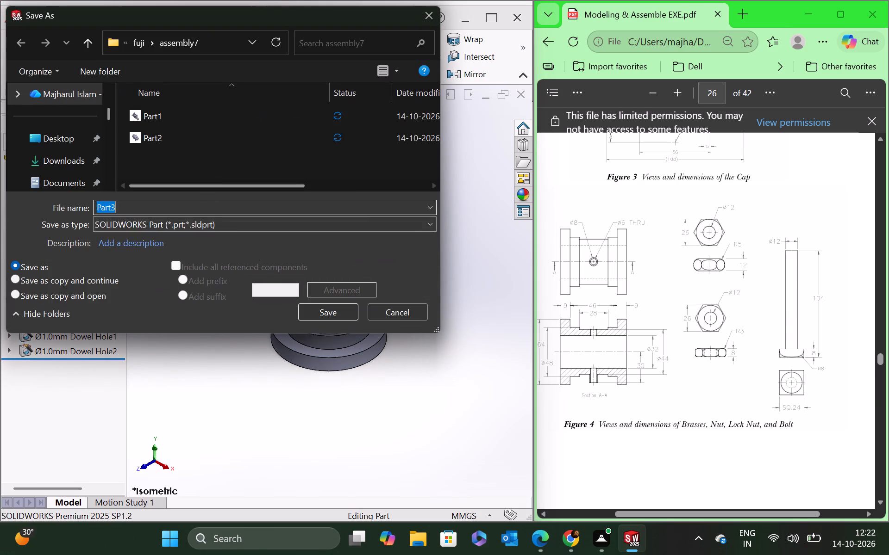
left_click(320, 311)
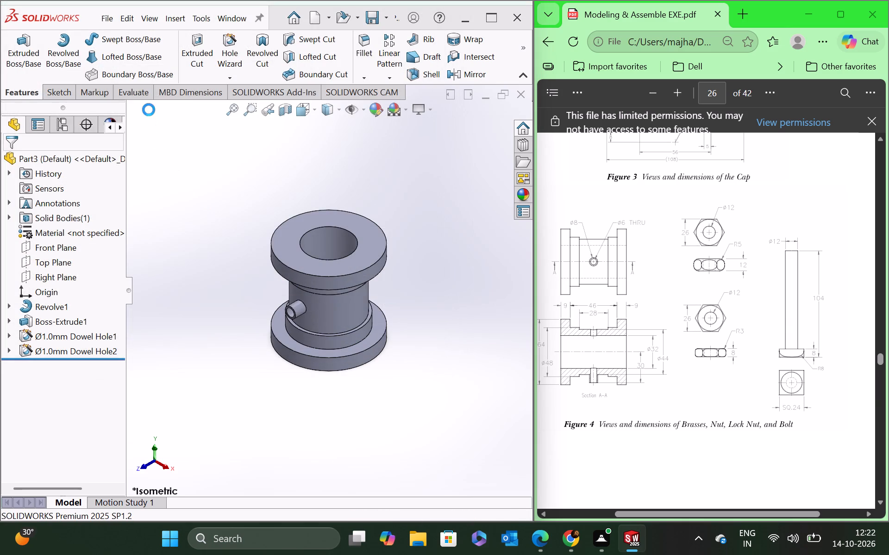
Save a PDF copy of the Brasses model as Part3 in the assembly7 folder.
left_click(108, 12)
left_click(164, 185)
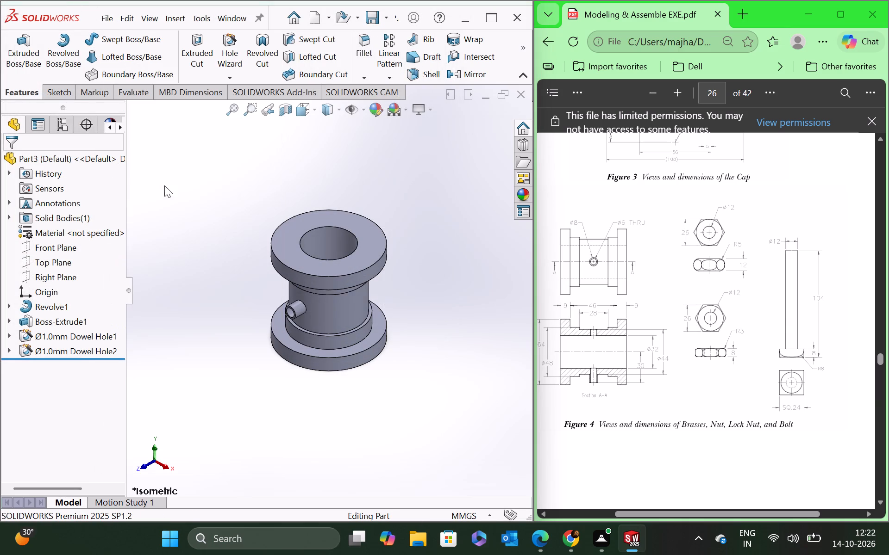
left_click(294, 224)
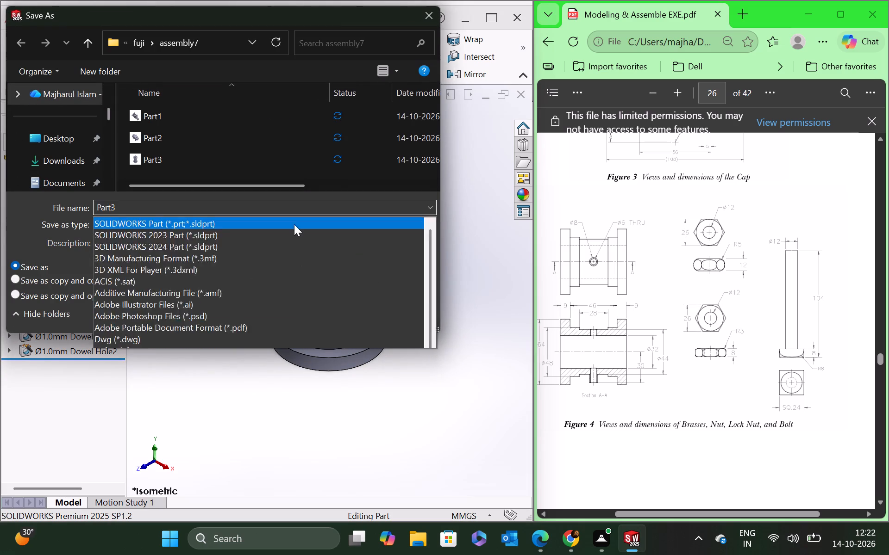
left_click(225, 111)
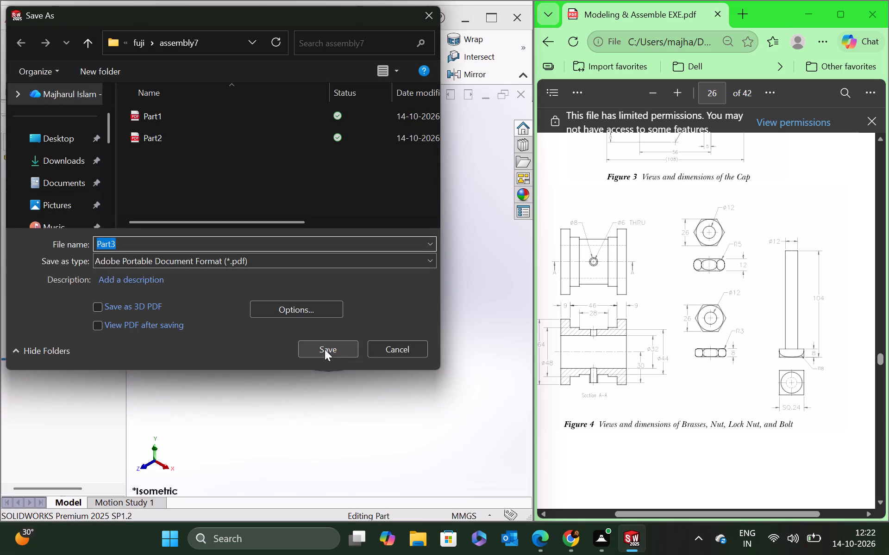
left_click(325, 349)
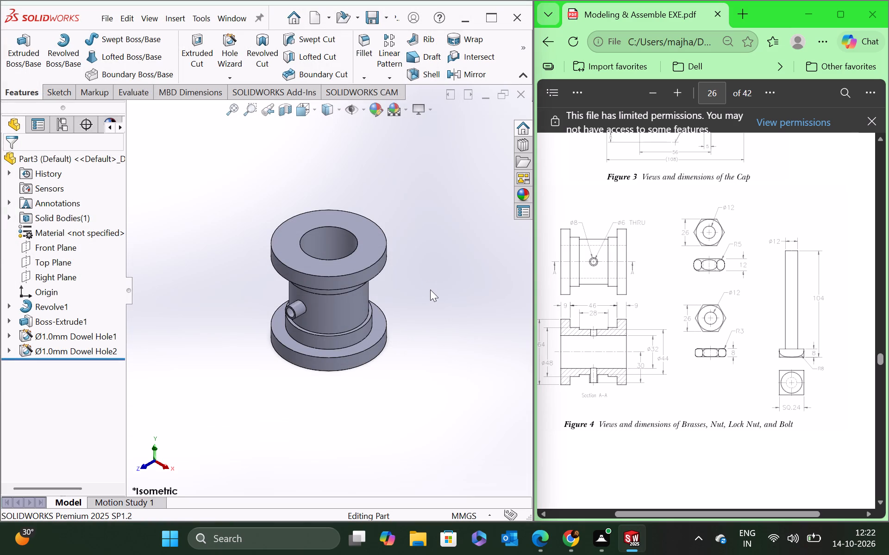
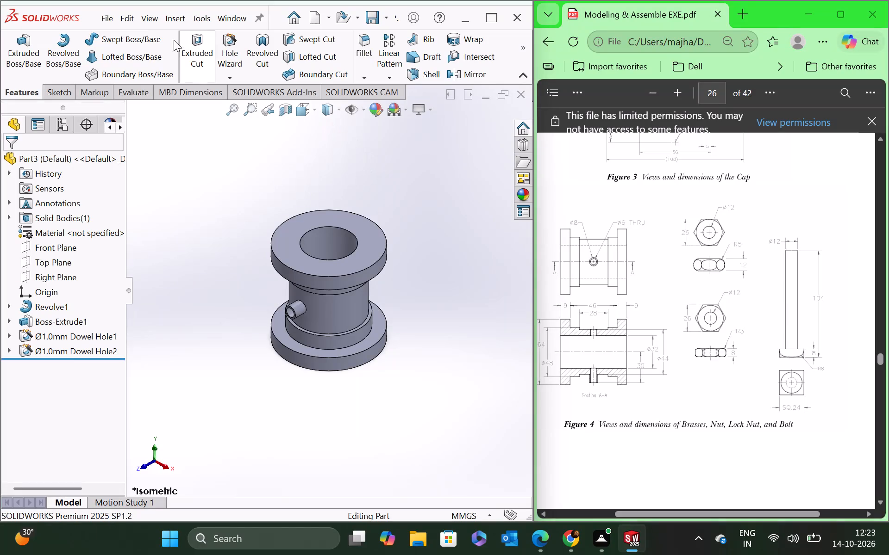
Create a new part document for the Nut shown in Figure 4.
left_click(113, 19)
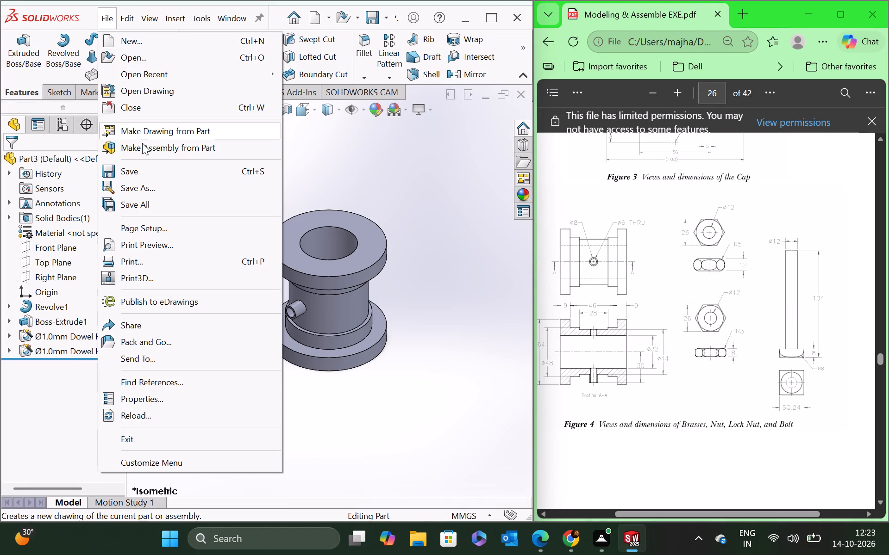
left_click(114, 43)
left_click(601, 373)
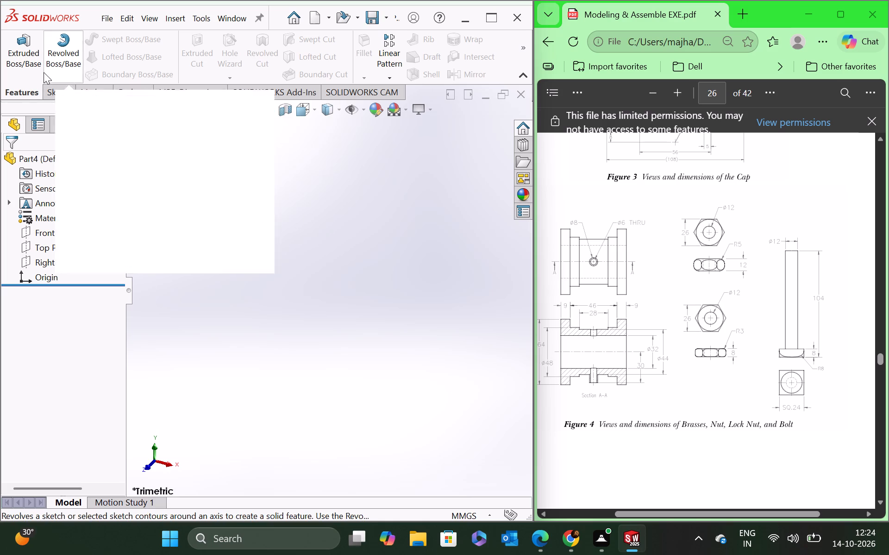
Sketch a six-sided inscribed-circle polygon on the Top Plane, centred on the origin and about 46 mm across flats.
left_click(59, 86)
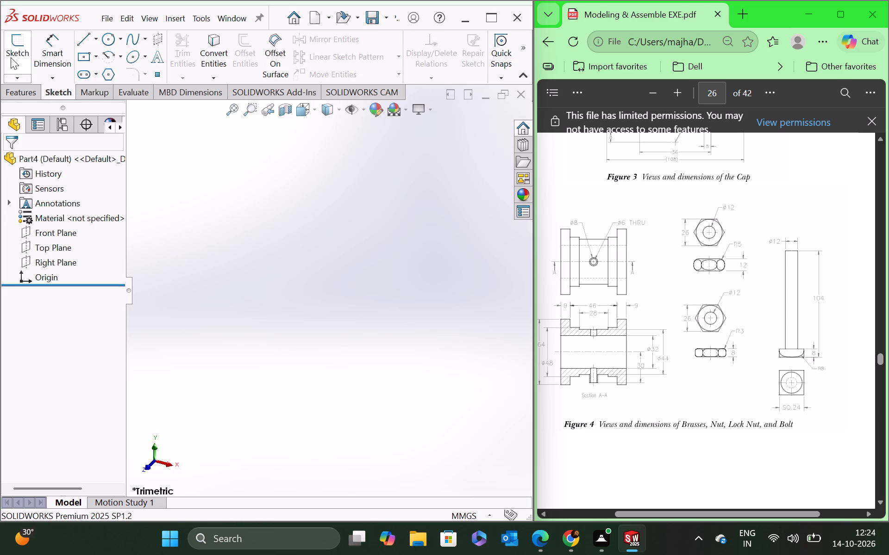
left_click(11, 57)
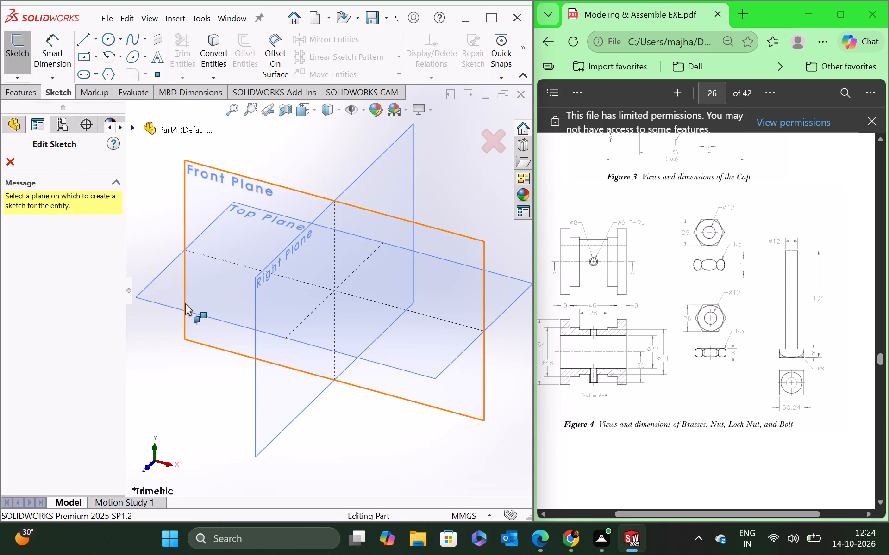
left_click(189, 295)
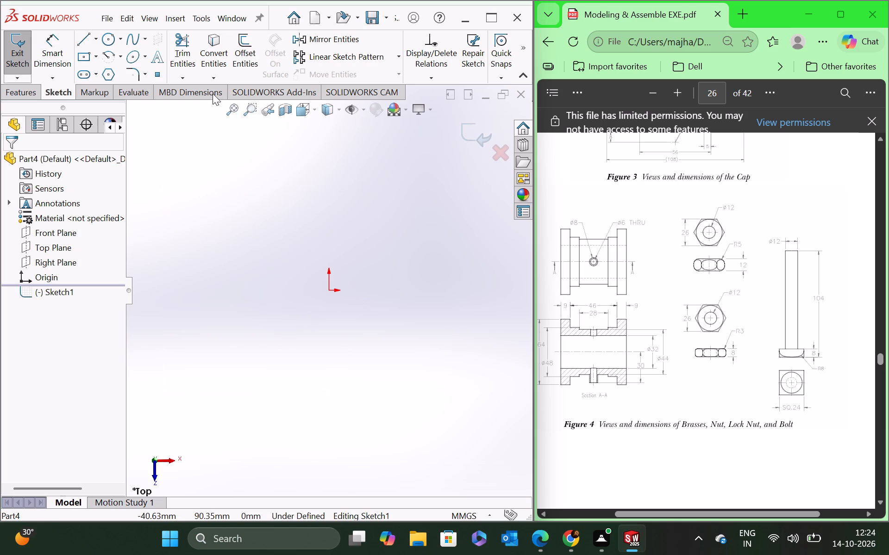
left_click(109, 73)
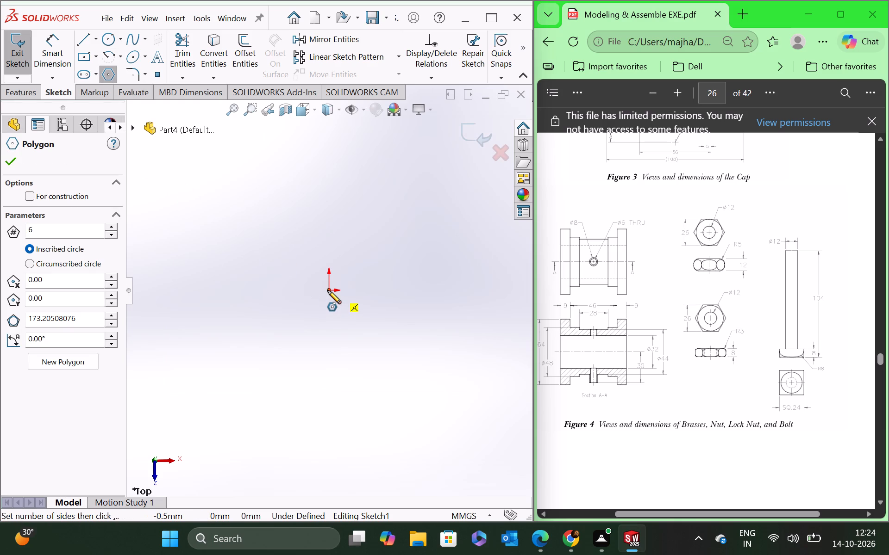
left_click(328, 290)
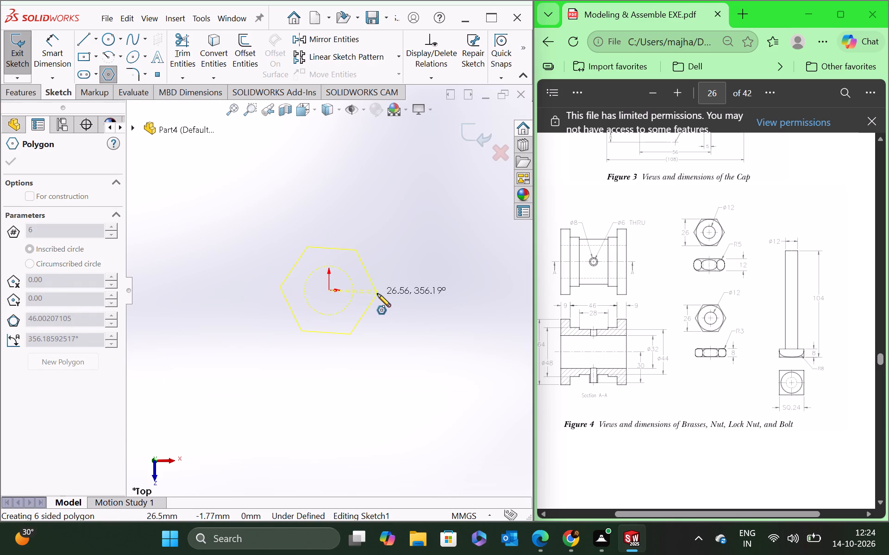
left_click(377, 289)
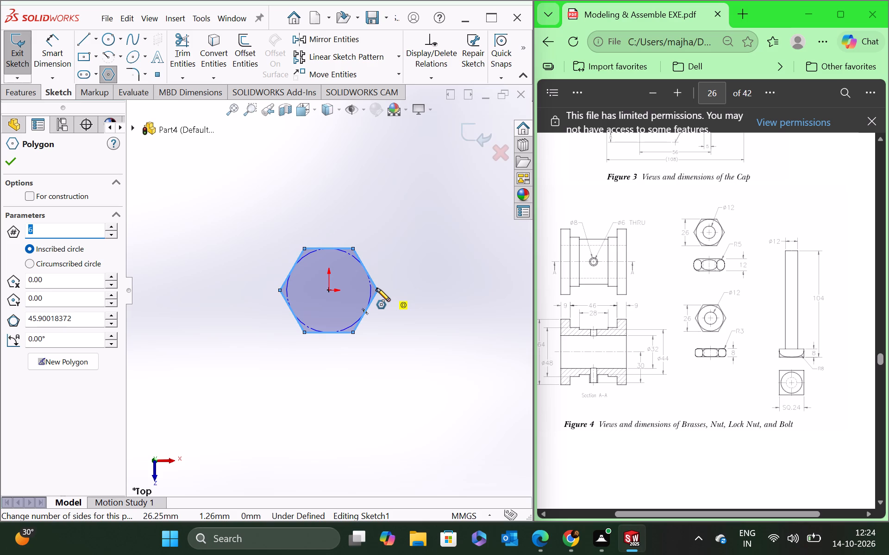
key("Escape")
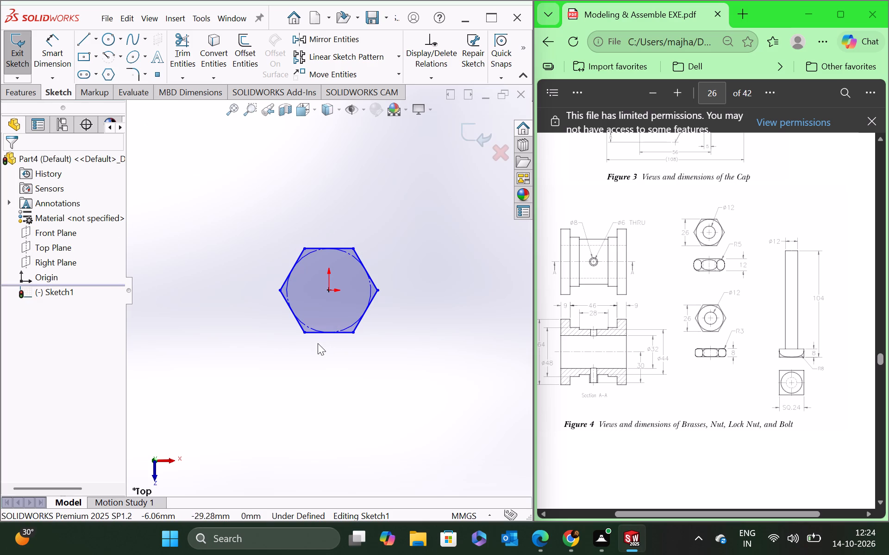
Add a Horizontal relation to the hexagon's lower edge.
left_click(318, 333, "ctrl")
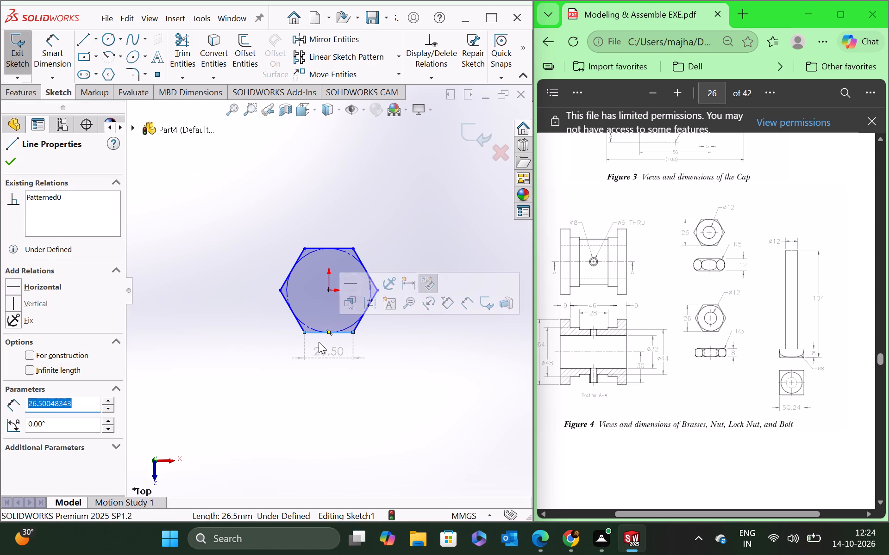
left_click(348, 288)
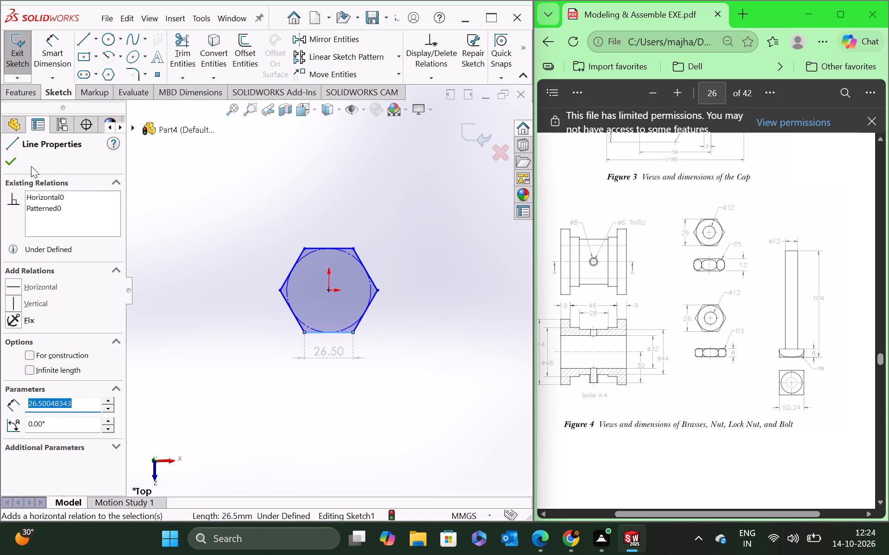
left_click(8, 160)
Dimension the distance between the hexagon's two horizontal edges as 26 mm.
left_click(50, 63)
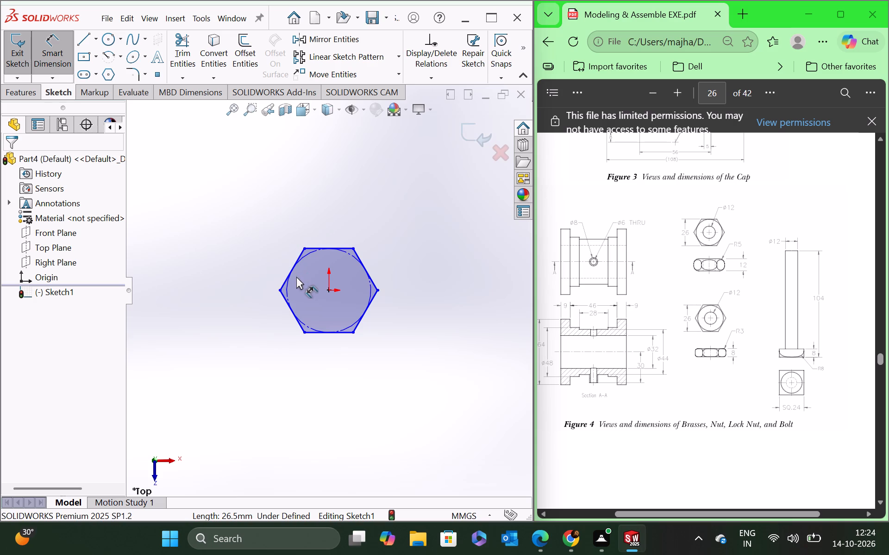
left_click(325, 331)
left_click(338, 247)
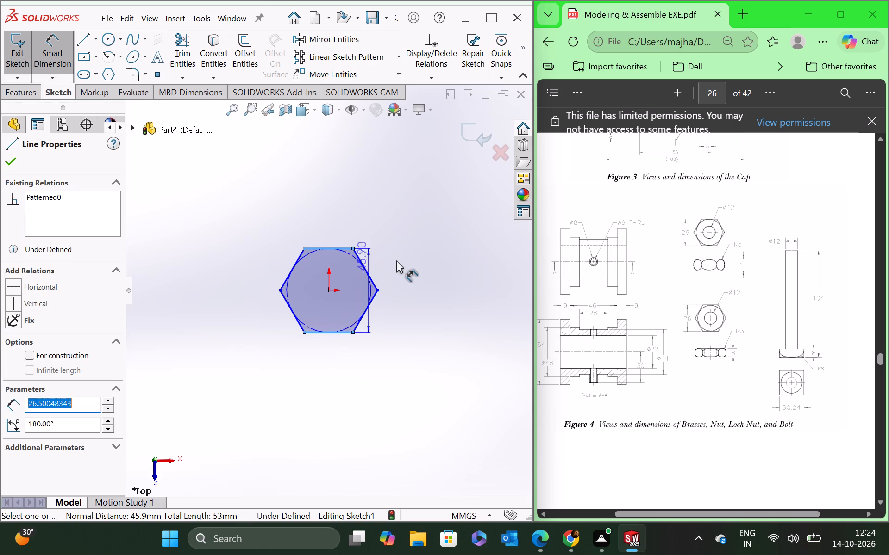
left_click(422, 263)
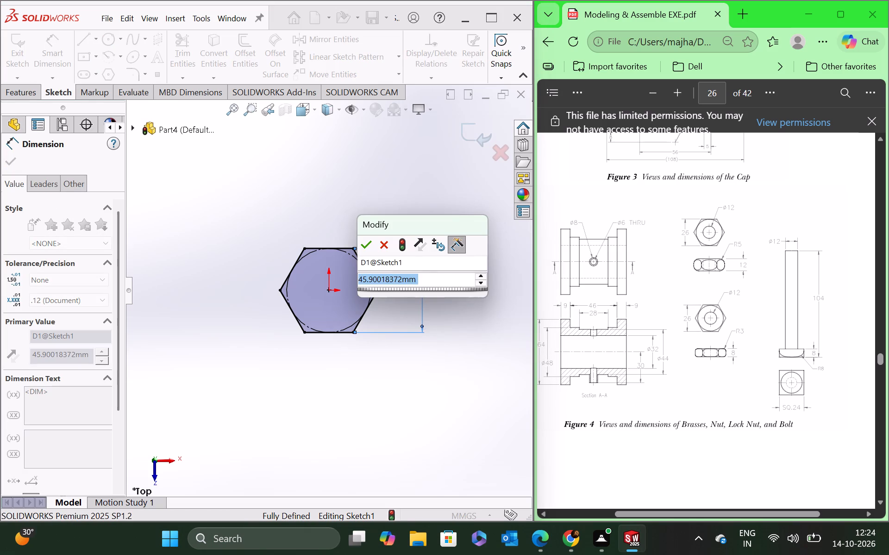
type("26")
key("Return")
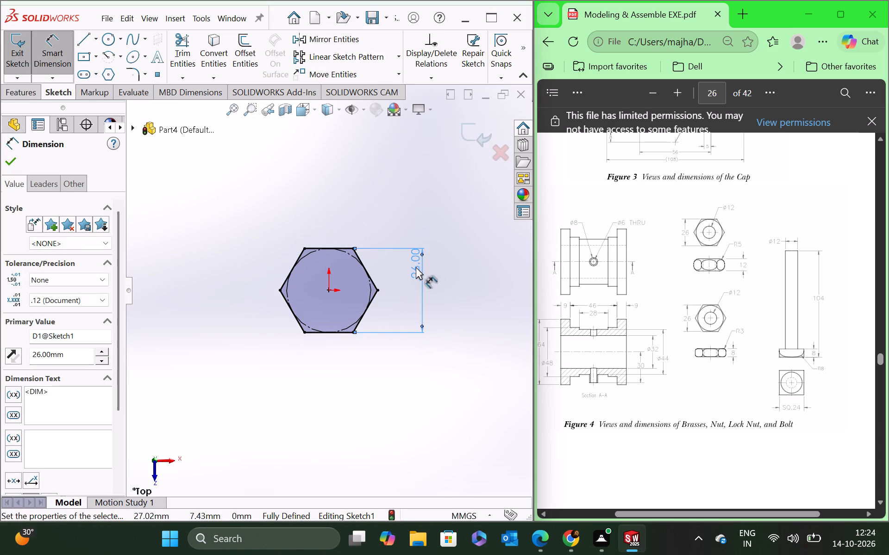
left_click(10, 158)
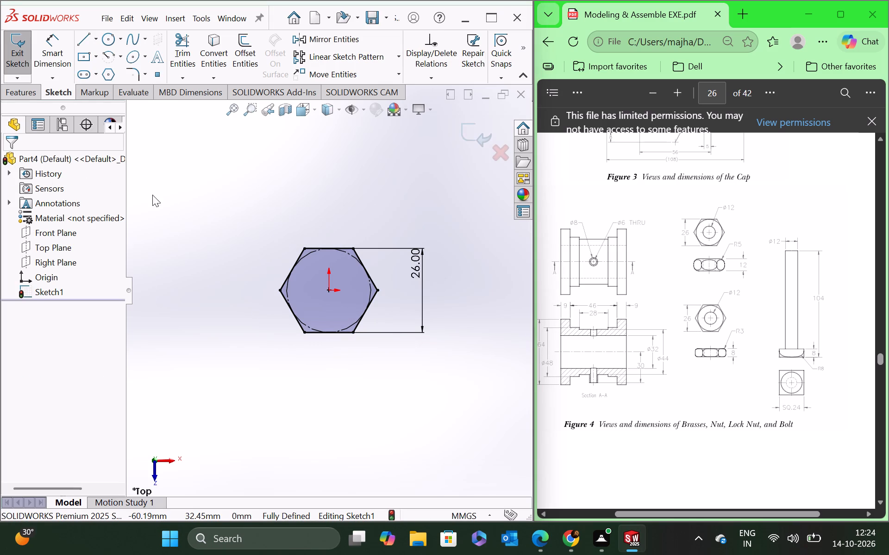
Sketch a circle at the origin inside the hexagon and dimension its diameter as 12 mm.
left_click(111, 40)
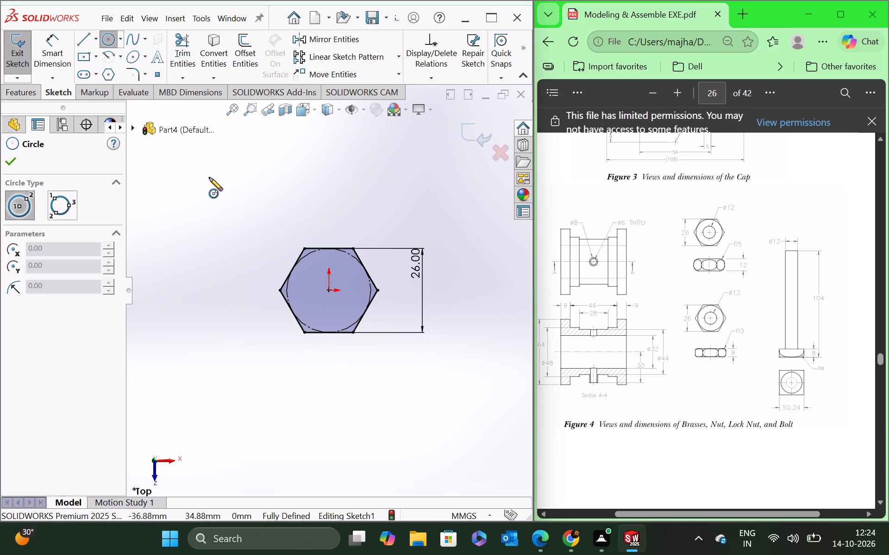
left_click(330, 291)
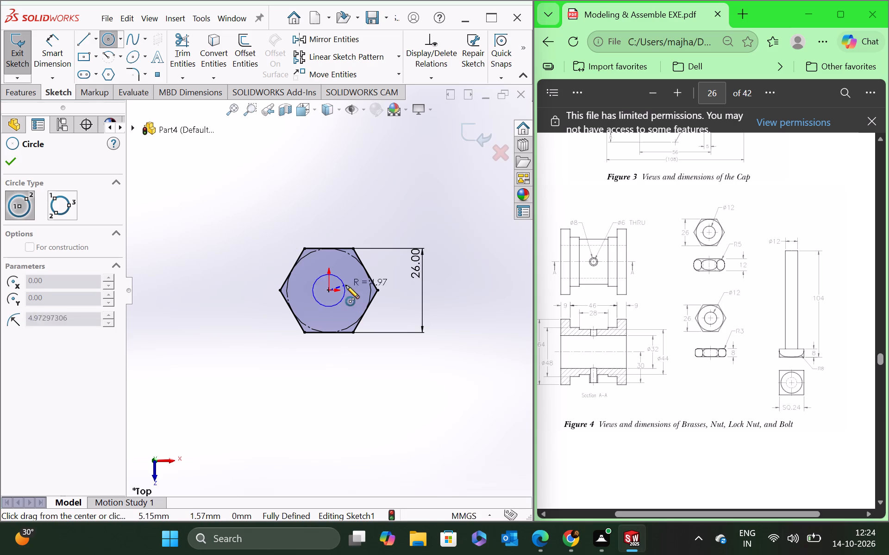
left_click(355, 284)
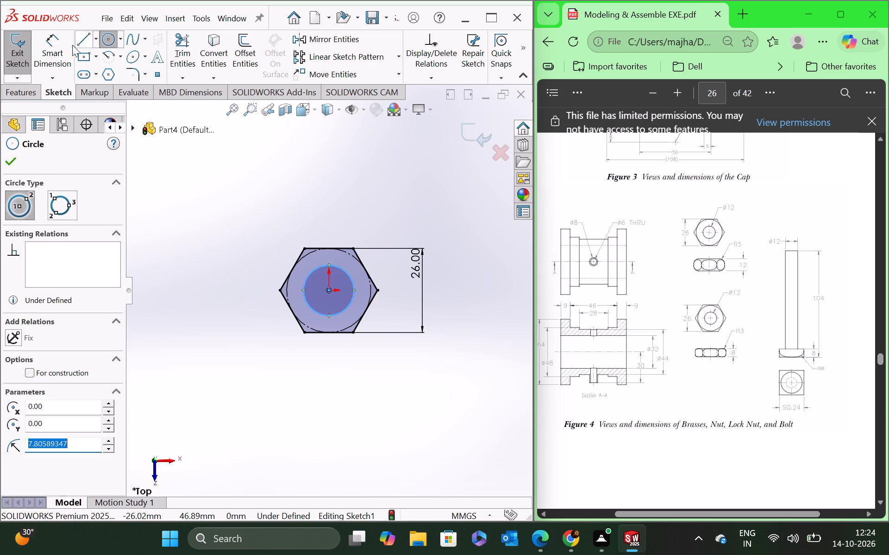
left_click(57, 47)
left_click(354, 295)
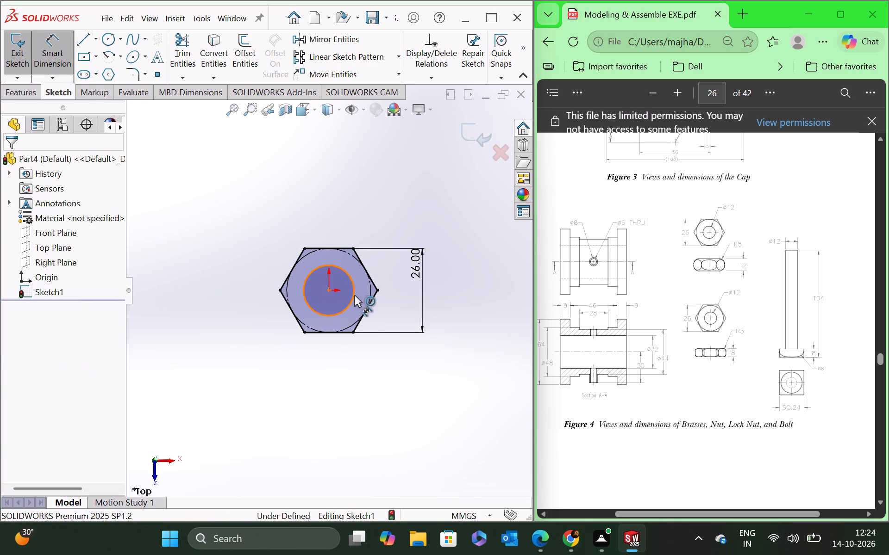
left_click(391, 293)
type("12")
key("Return")
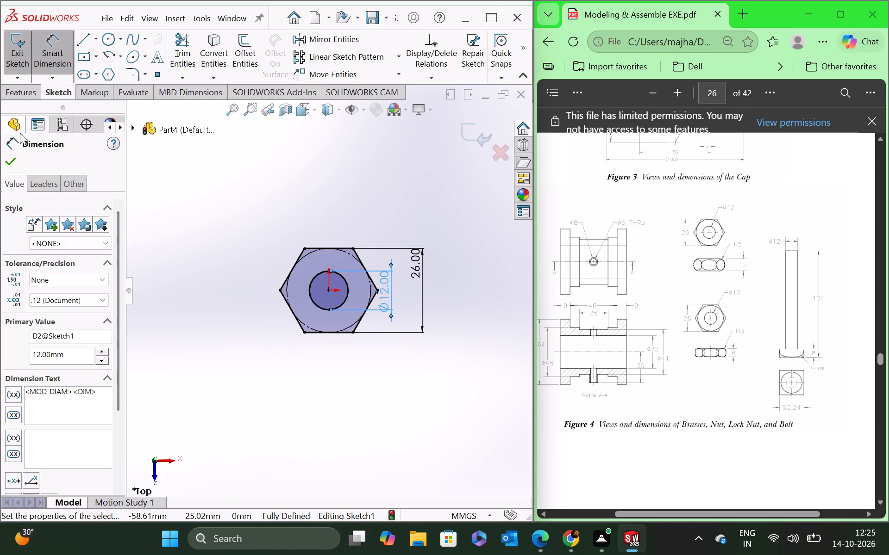
left_click(8, 158)
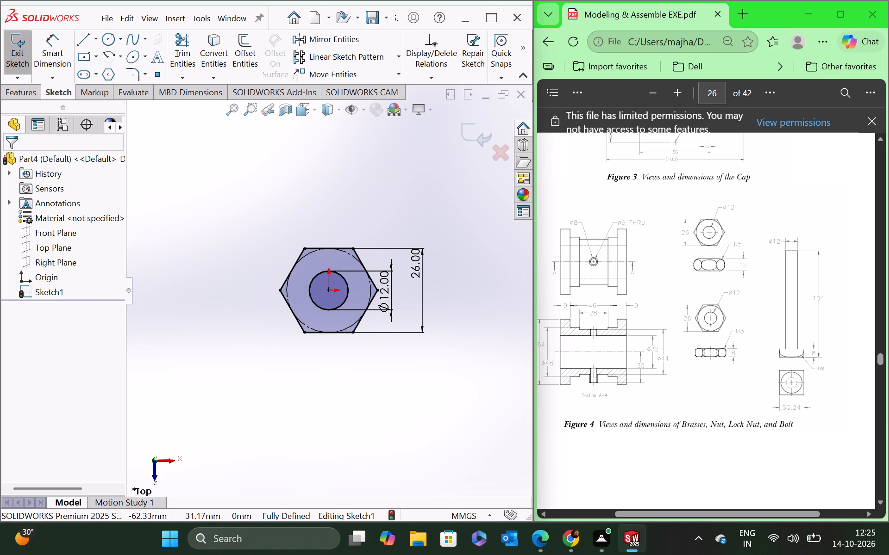
Extrude the hexagon with its central hole as a Mid Plane boss, 12 mm deep.
left_click(32, 95)
left_click(36, 62)
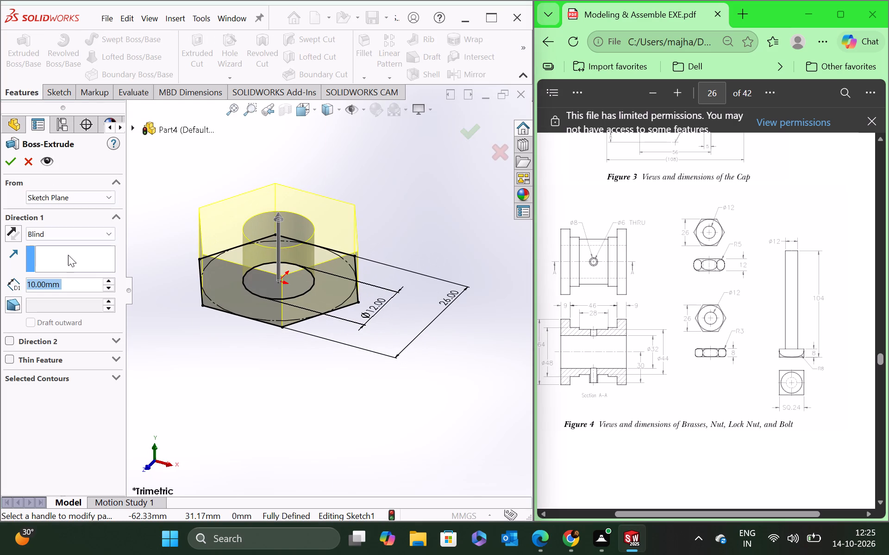
left_click(44, 233)
left_click(45, 292)
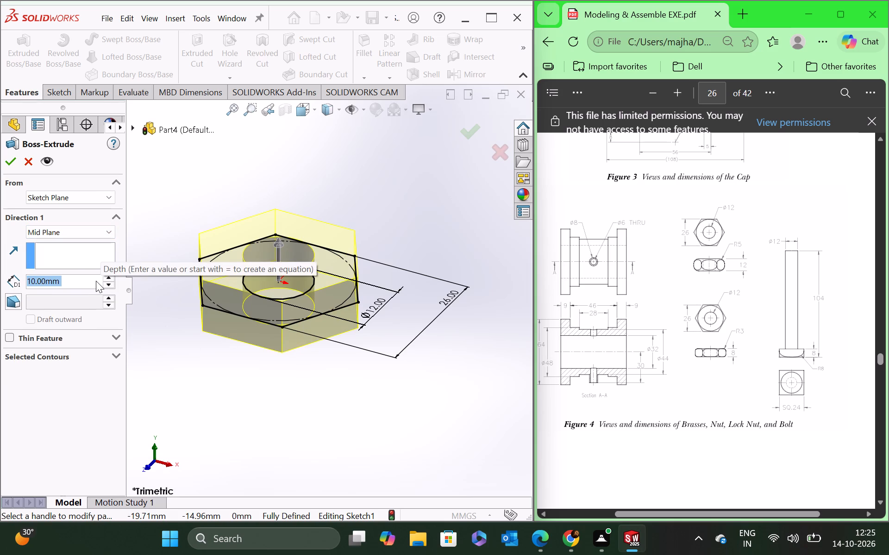
type("12")
key("Return")
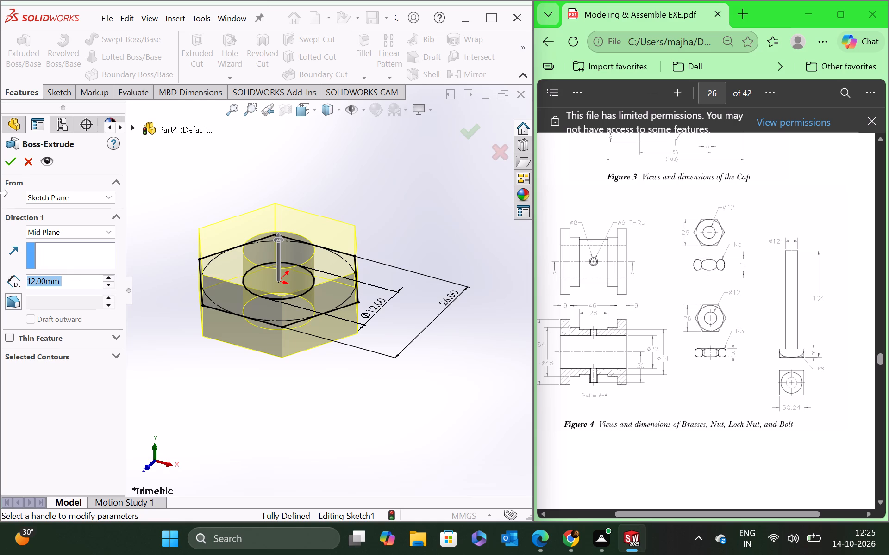
left_click(8, 163)
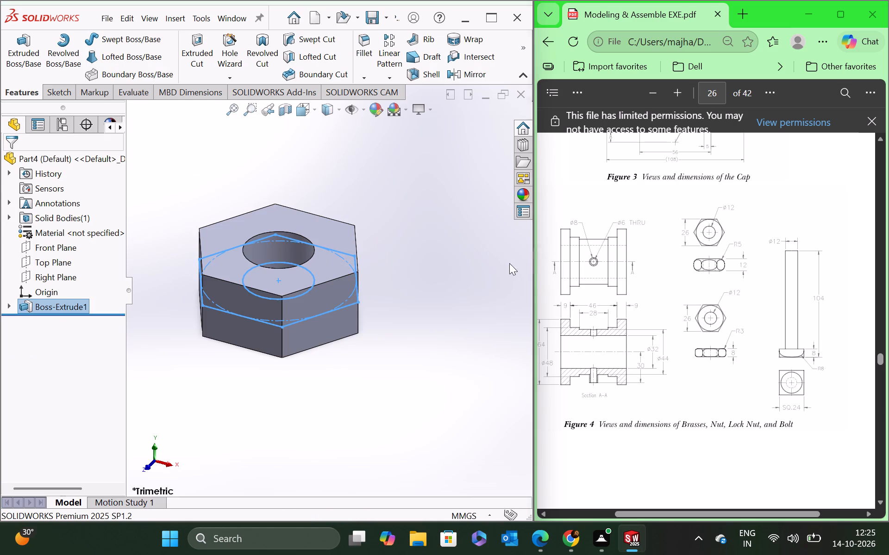
left_click(421, 244)
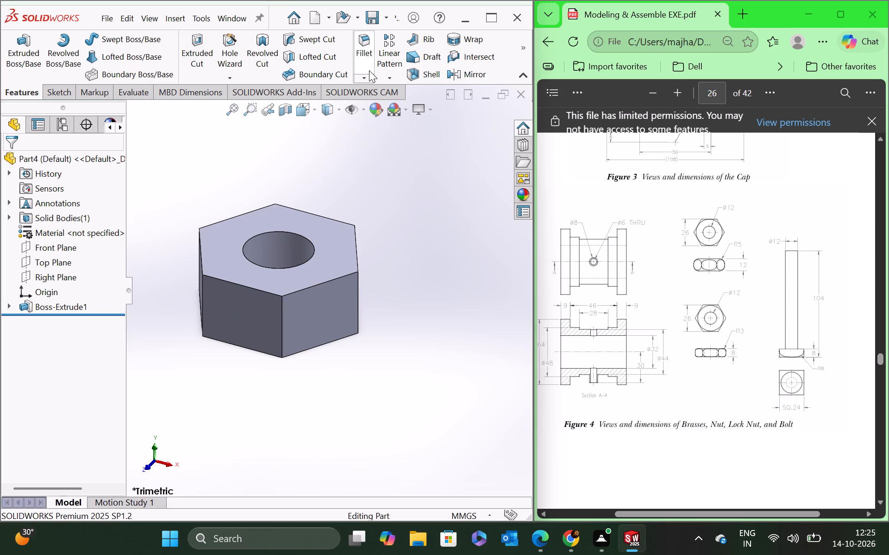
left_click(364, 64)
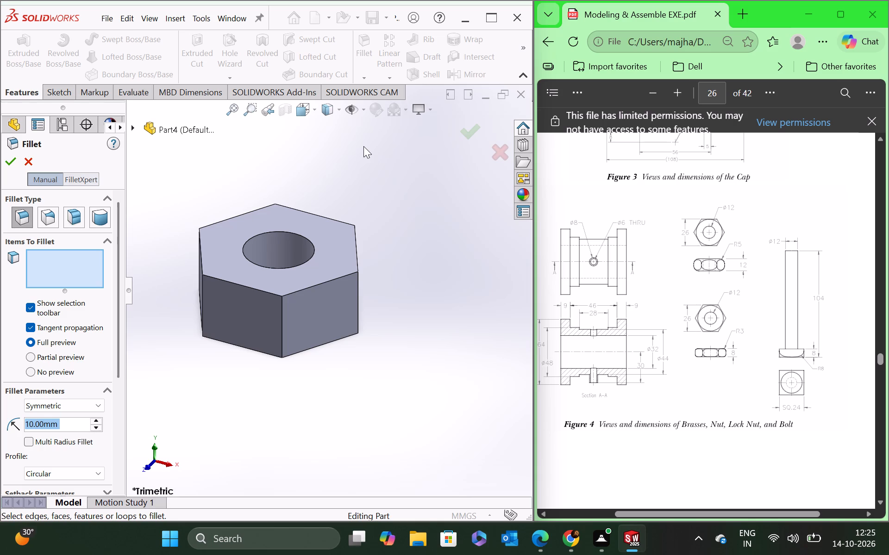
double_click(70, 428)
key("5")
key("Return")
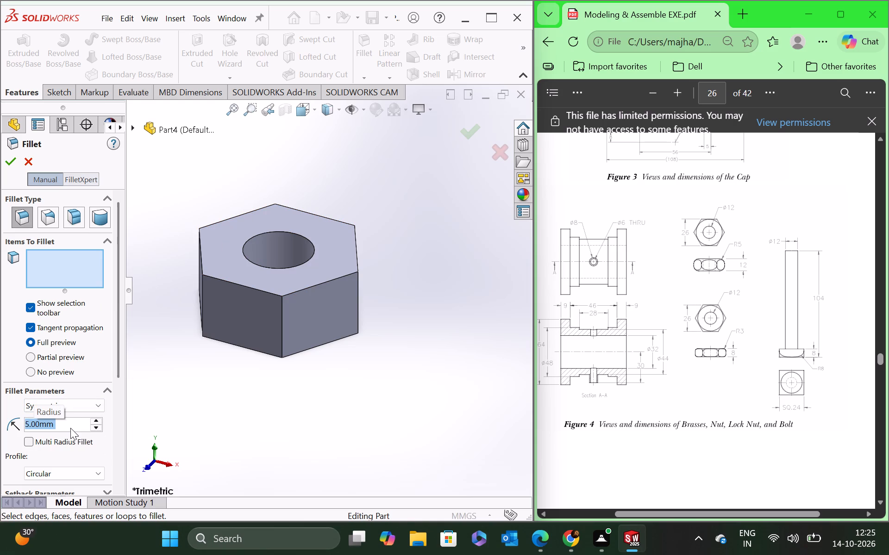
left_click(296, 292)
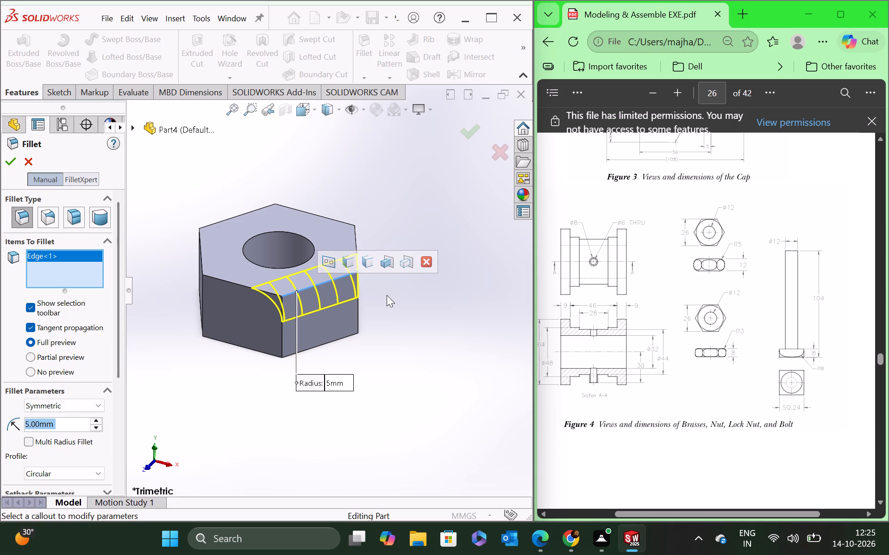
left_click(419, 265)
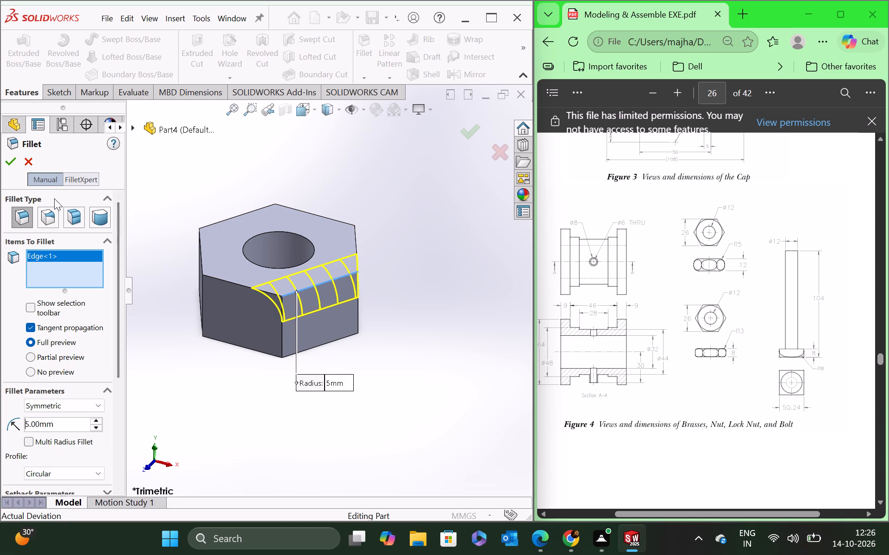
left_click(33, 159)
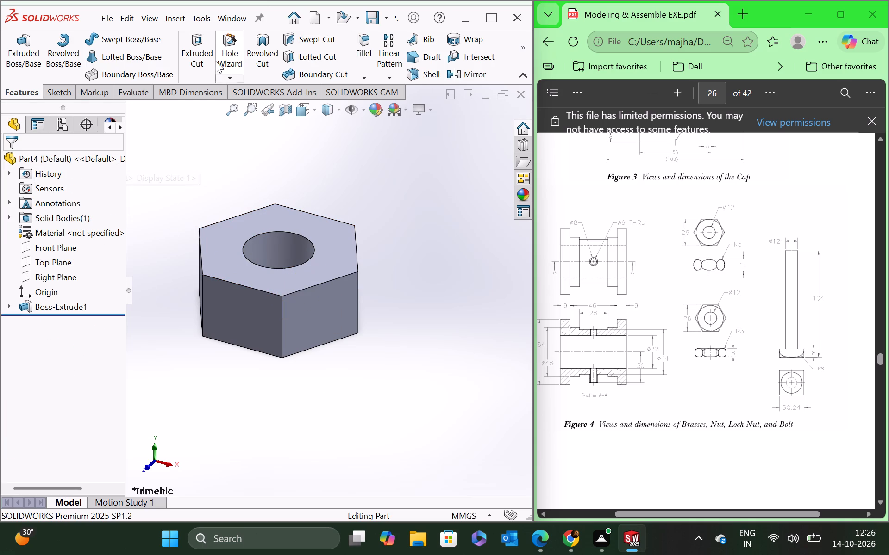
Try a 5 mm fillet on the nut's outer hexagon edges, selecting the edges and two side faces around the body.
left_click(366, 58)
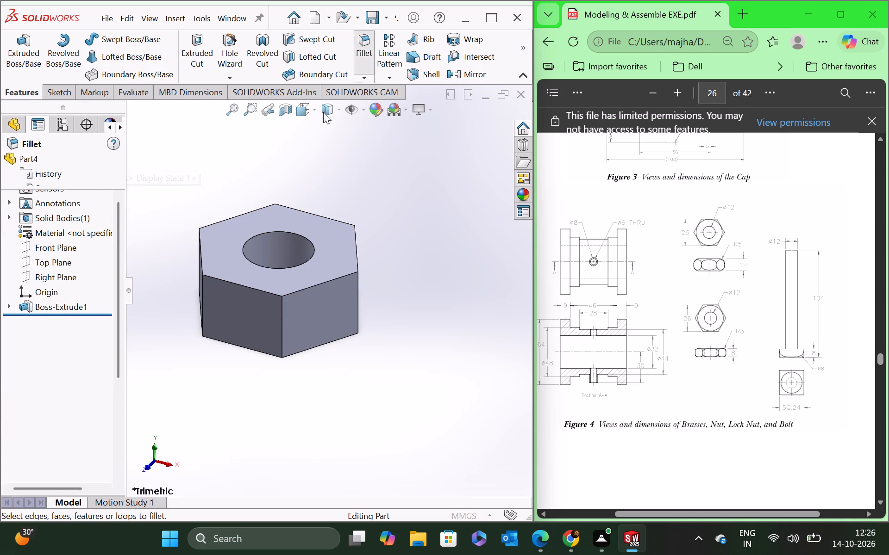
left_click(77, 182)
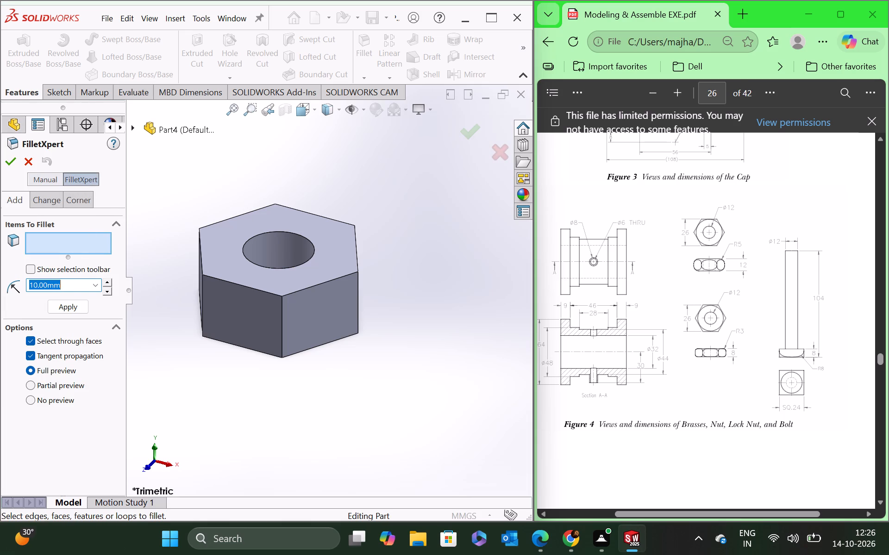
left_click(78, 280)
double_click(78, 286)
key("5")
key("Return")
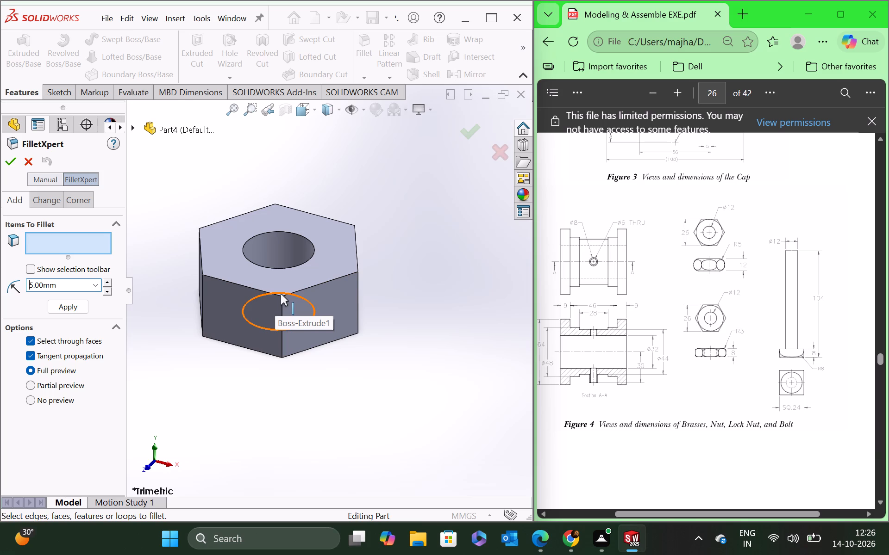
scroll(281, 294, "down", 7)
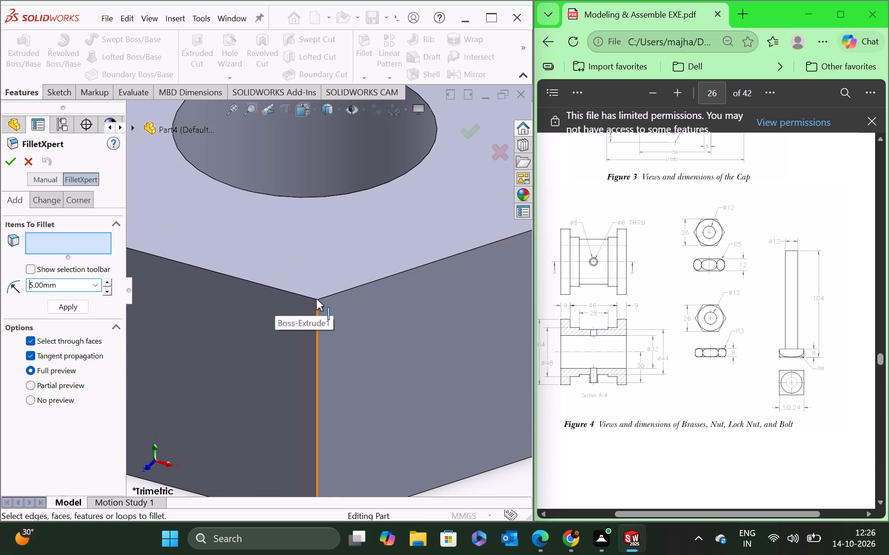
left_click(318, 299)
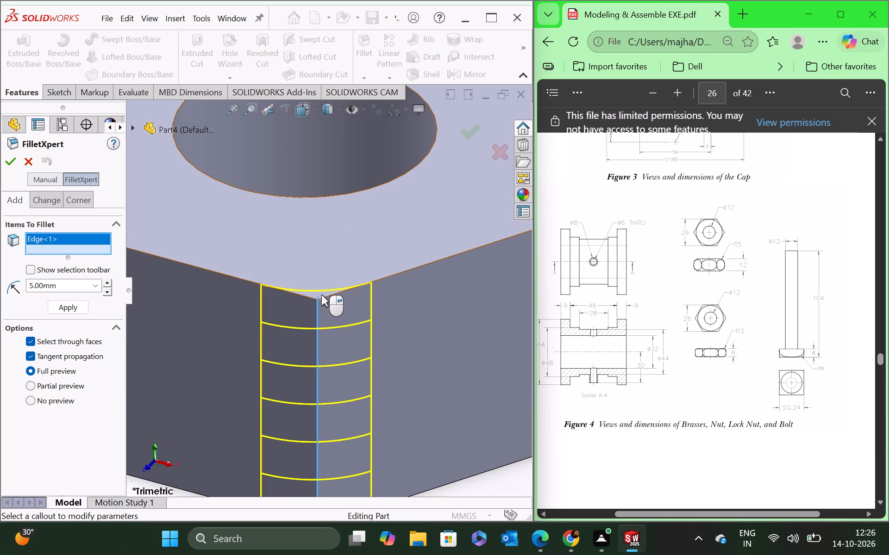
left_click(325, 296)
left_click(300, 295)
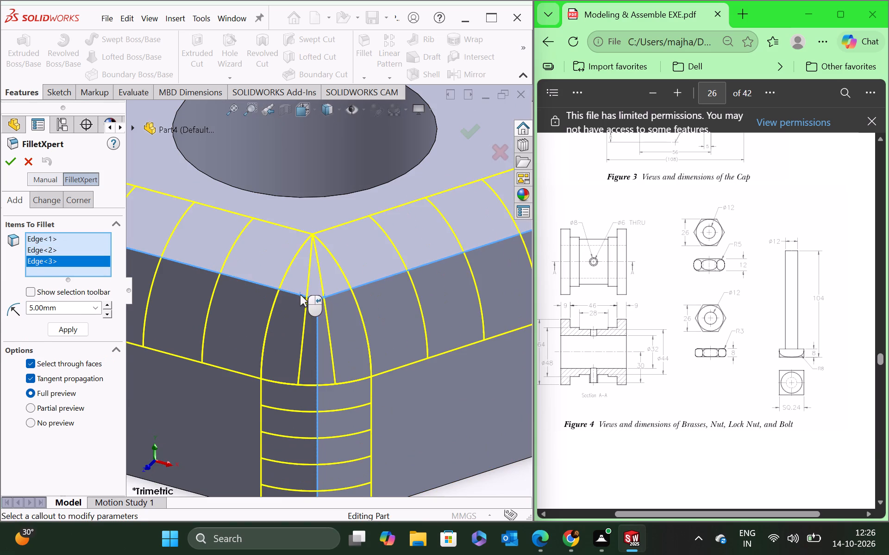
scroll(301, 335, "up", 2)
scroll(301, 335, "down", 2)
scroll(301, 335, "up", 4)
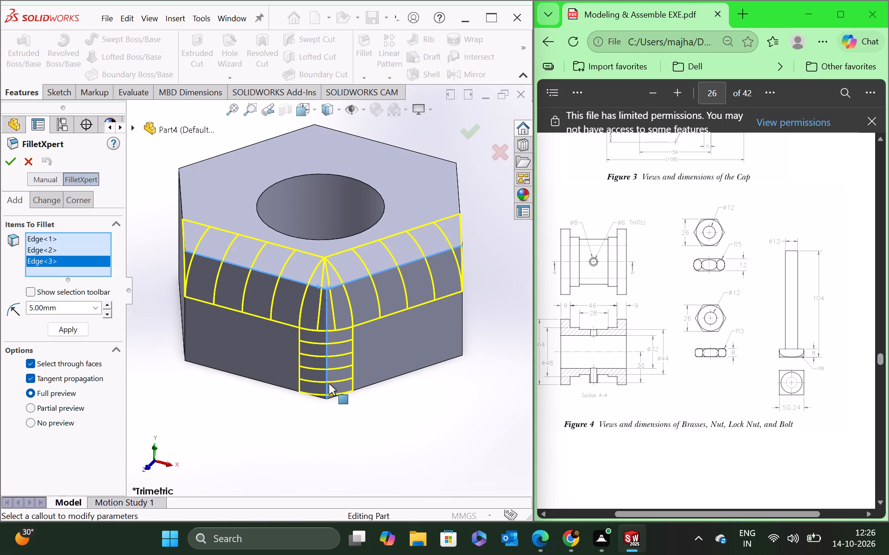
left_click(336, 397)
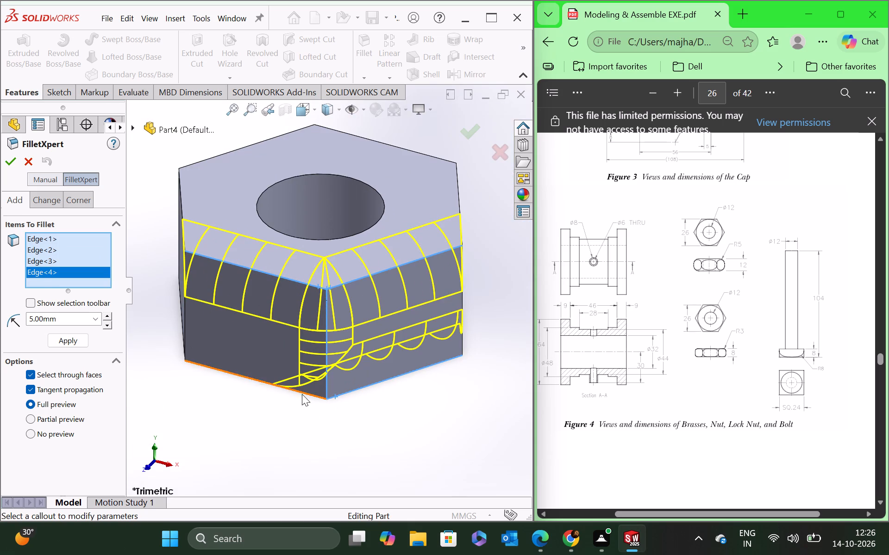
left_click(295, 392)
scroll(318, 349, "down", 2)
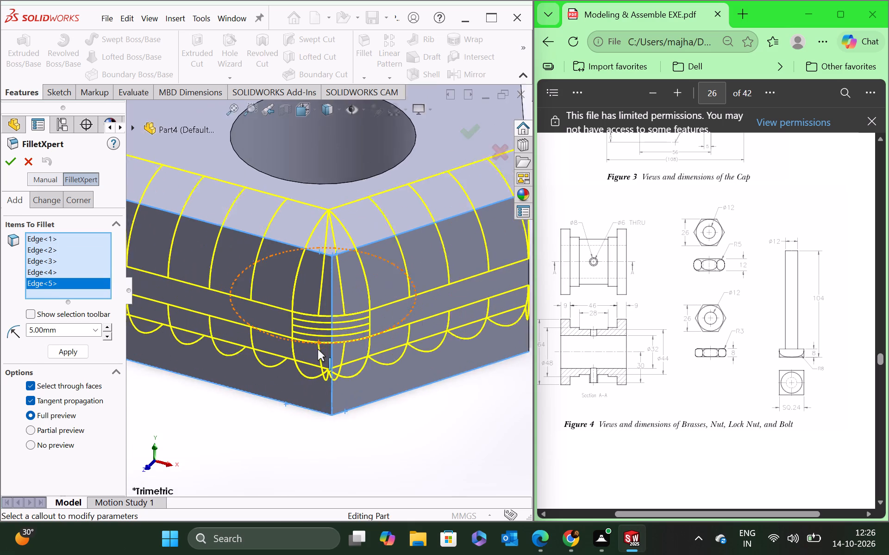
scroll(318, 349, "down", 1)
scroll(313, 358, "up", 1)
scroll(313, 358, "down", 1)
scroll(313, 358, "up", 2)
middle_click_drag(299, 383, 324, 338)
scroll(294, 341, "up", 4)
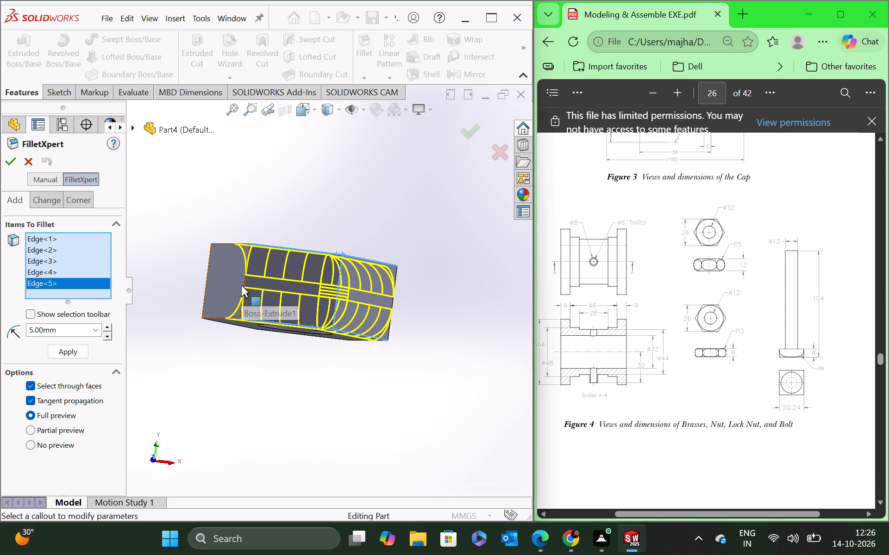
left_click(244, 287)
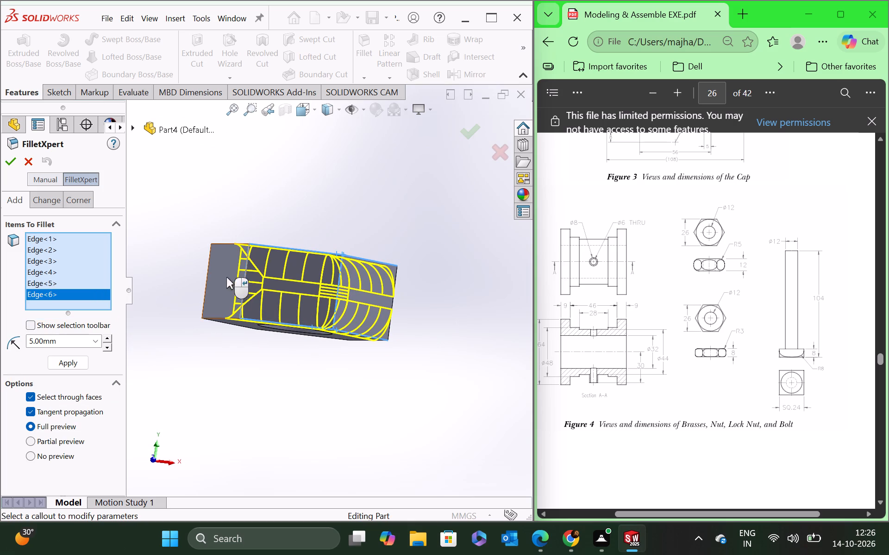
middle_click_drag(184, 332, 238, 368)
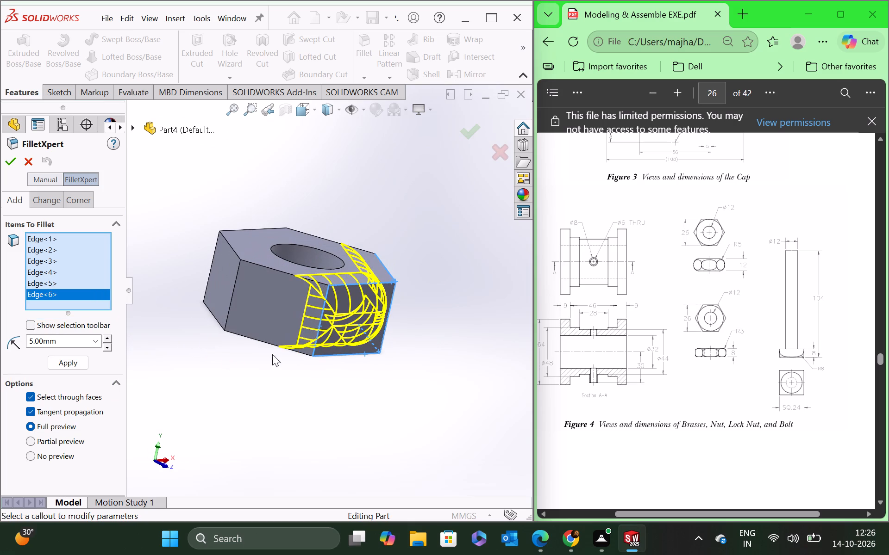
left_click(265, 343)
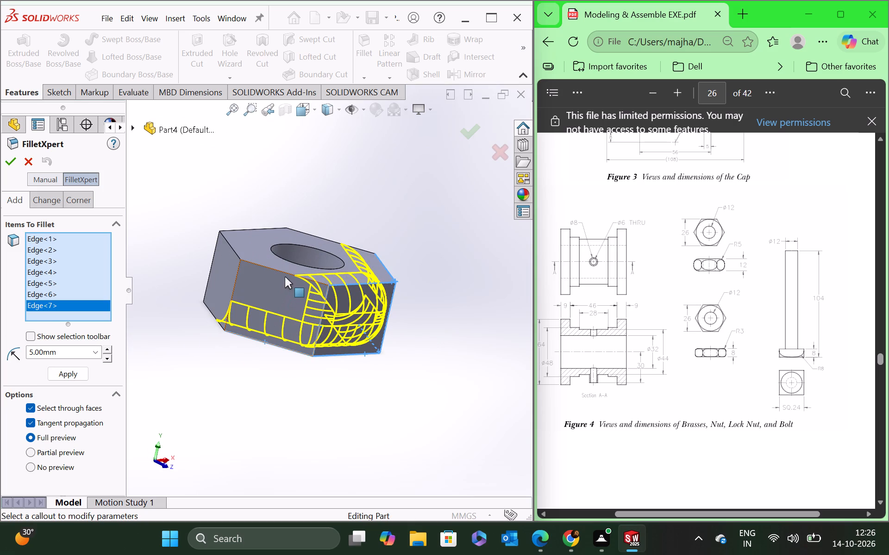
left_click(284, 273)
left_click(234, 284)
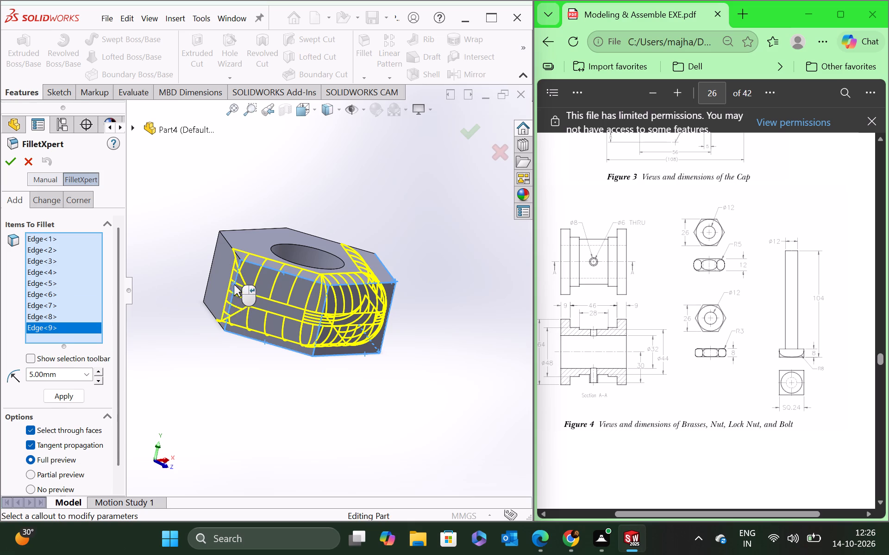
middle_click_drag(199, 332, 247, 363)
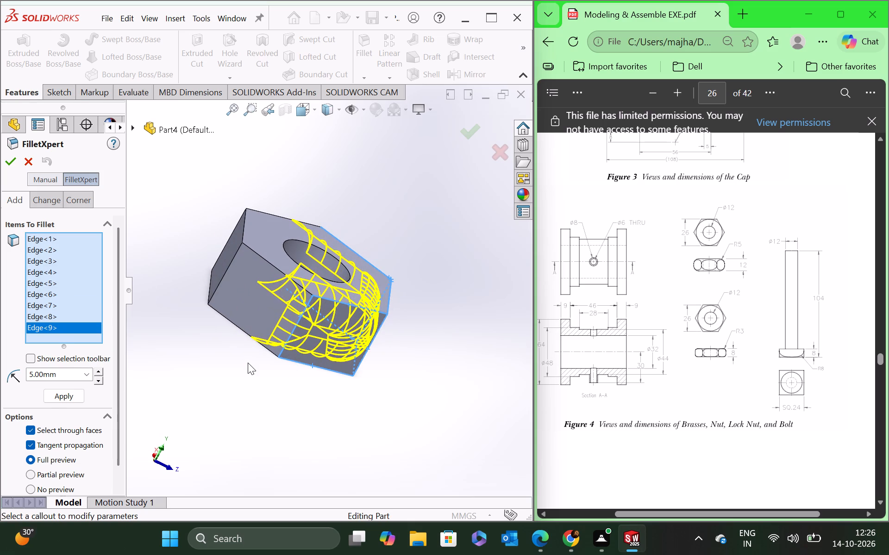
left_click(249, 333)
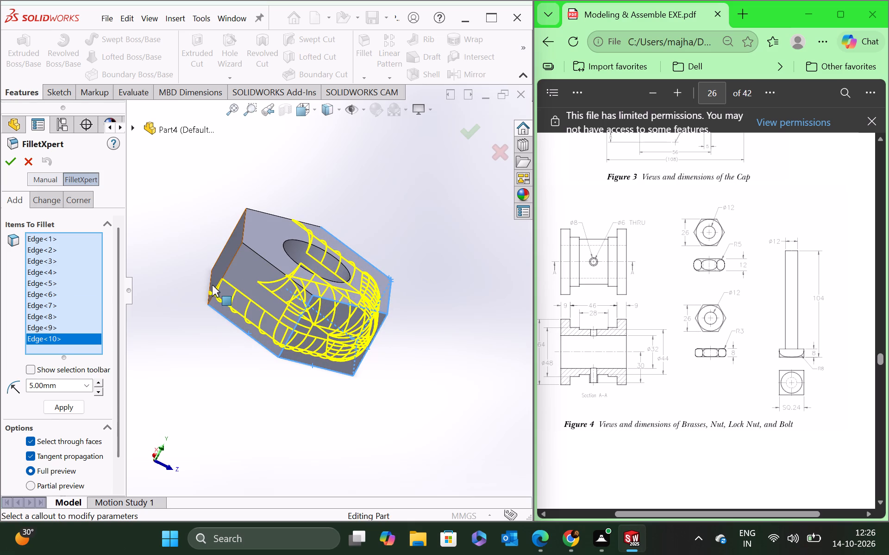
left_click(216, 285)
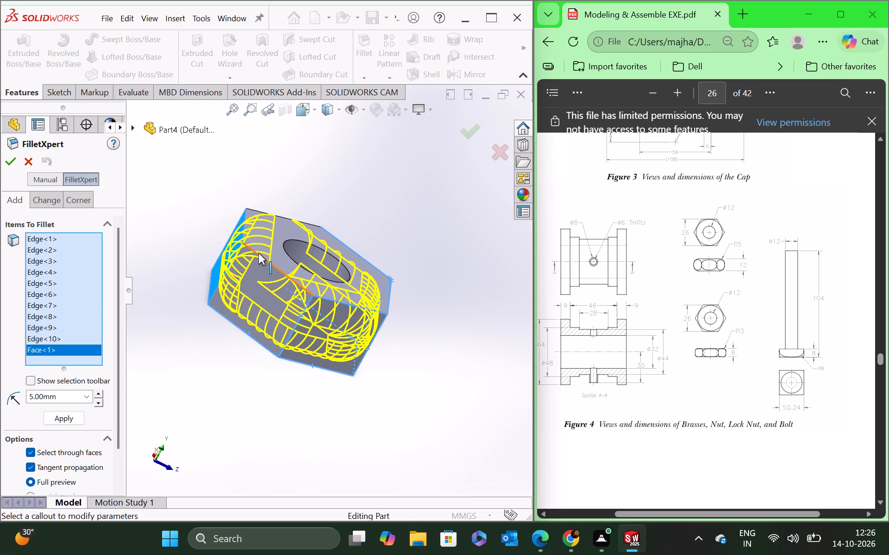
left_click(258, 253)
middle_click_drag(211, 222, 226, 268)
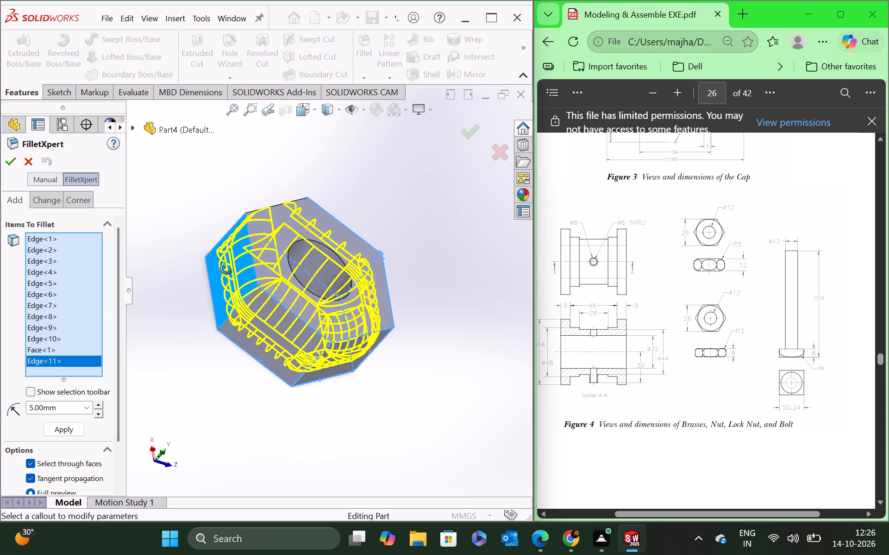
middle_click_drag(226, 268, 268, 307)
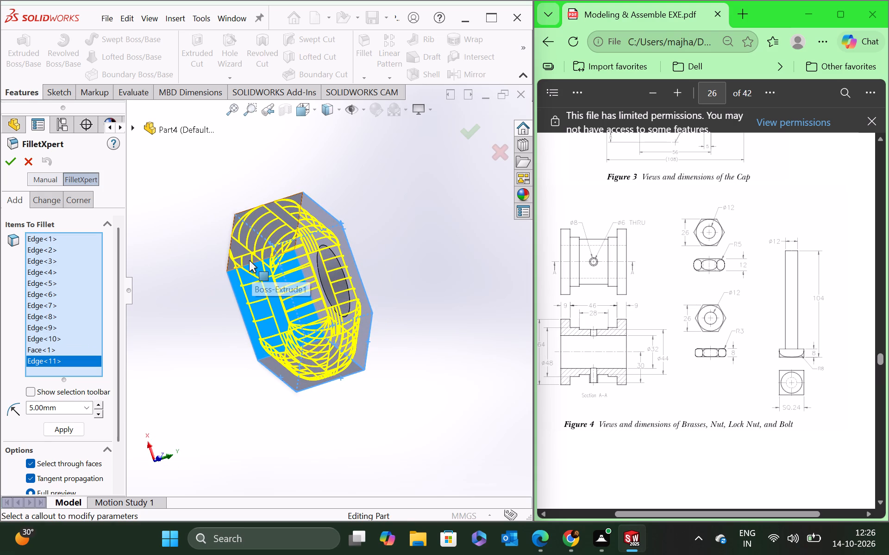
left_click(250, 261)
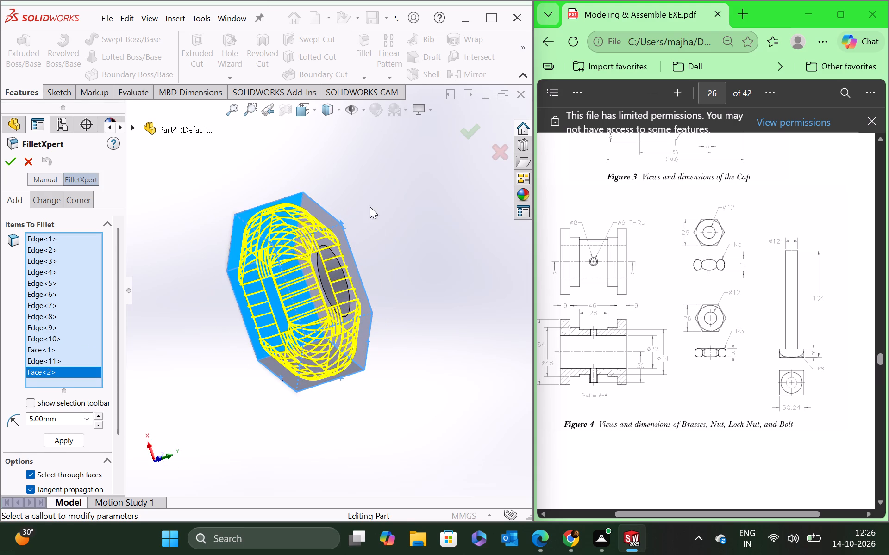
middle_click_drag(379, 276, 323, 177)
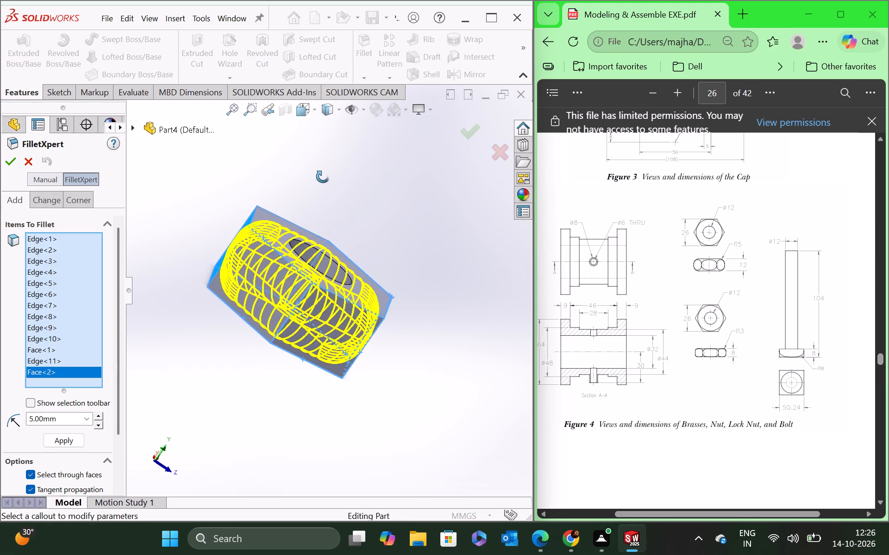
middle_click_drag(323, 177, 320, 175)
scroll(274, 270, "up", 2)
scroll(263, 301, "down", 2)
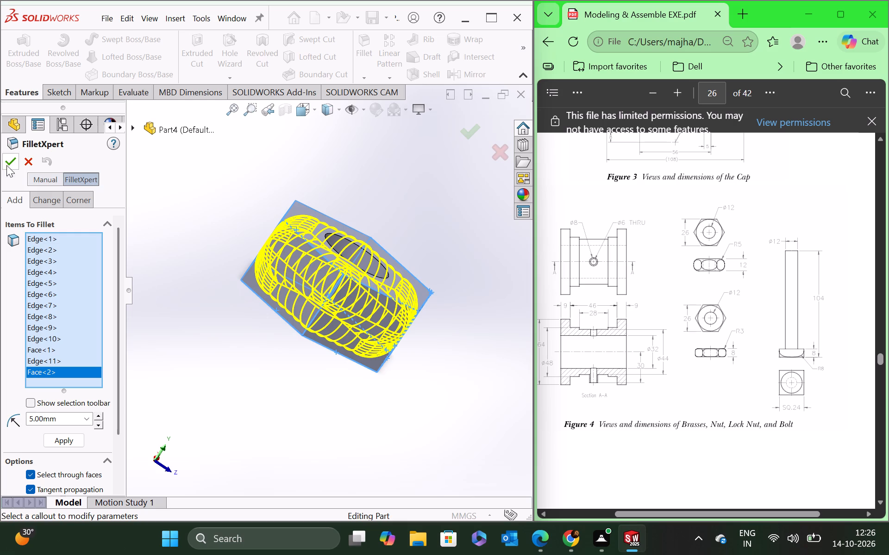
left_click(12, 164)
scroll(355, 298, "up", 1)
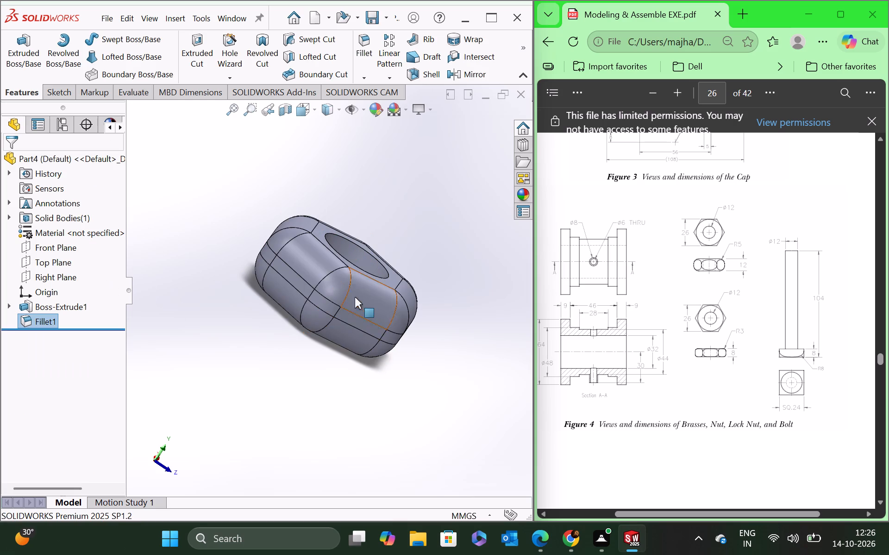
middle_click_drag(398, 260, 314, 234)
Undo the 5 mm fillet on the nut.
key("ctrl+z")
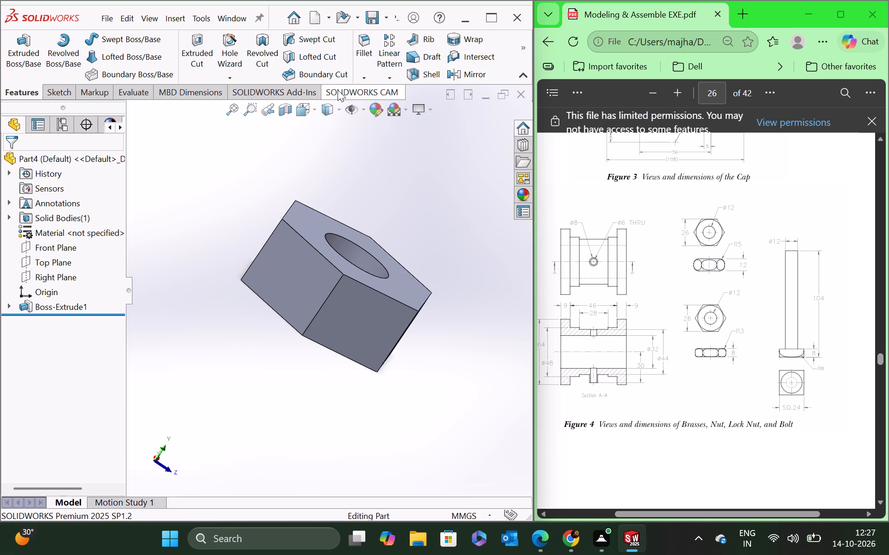
On the nut's top hexagonal face, sketch a circle of radius 13 mm centred at the origin, touching the hexagon's sides.
right_click(296, 223)
left_click(326, 204)
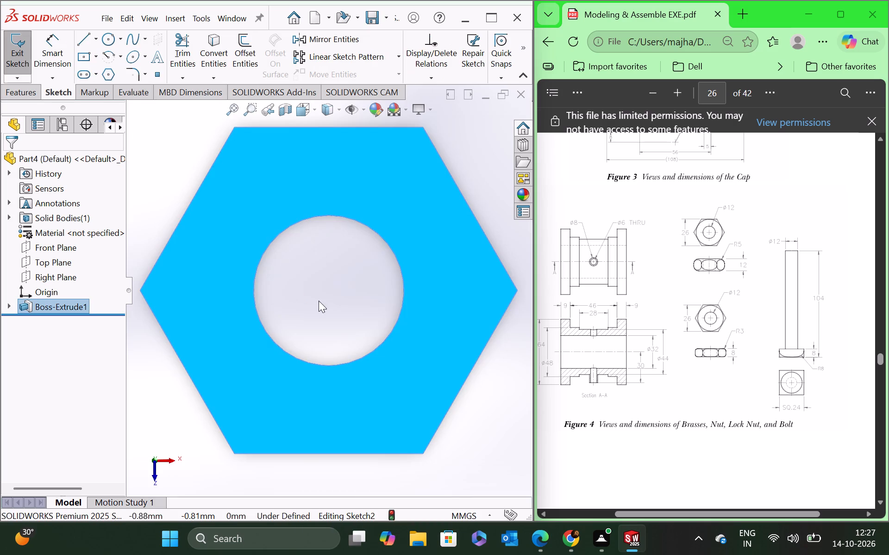
left_click(105, 33)
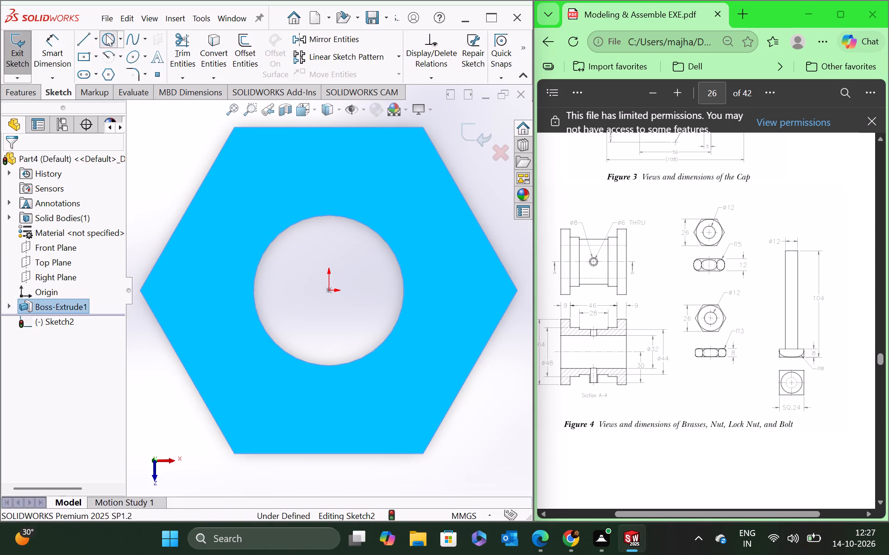
left_click(330, 290)
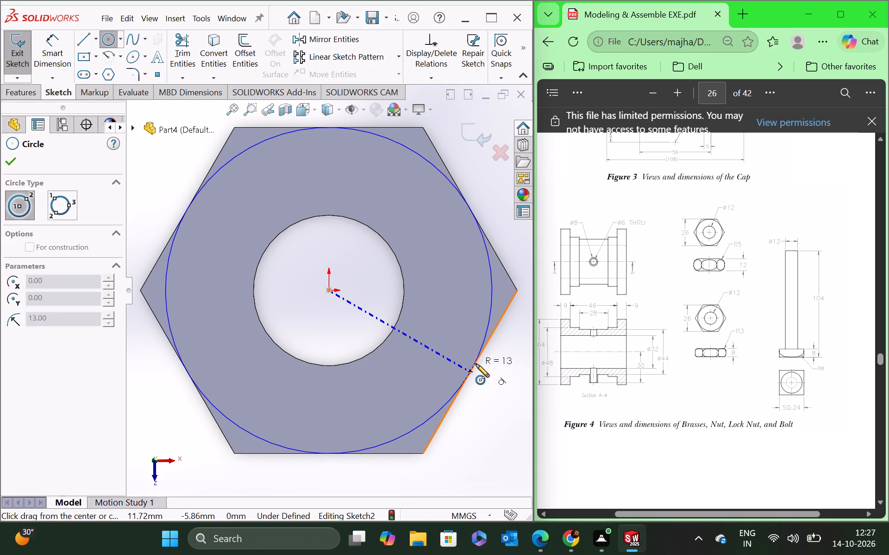
left_click(476, 364)
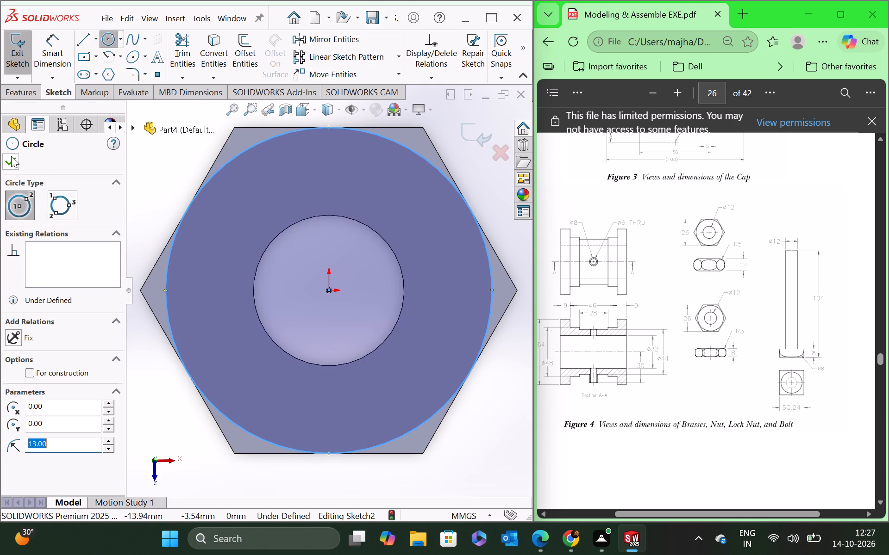
left_click(11, 156)
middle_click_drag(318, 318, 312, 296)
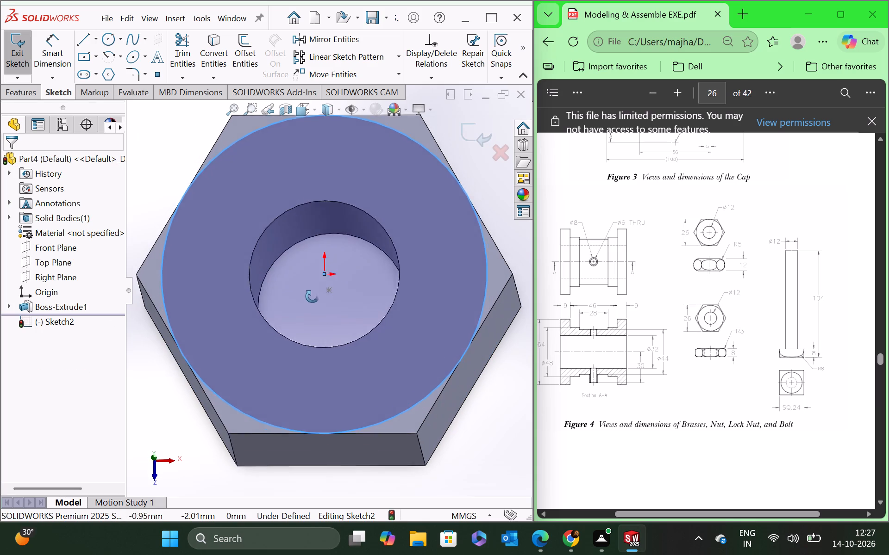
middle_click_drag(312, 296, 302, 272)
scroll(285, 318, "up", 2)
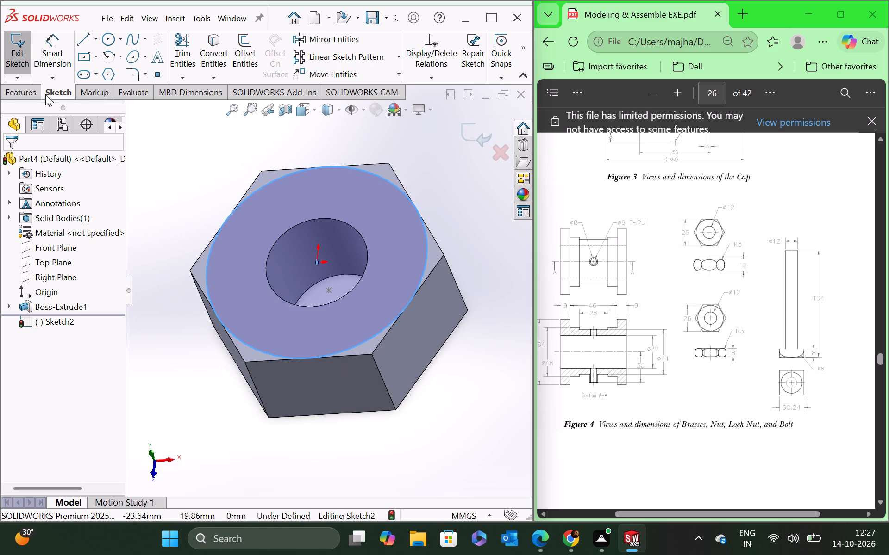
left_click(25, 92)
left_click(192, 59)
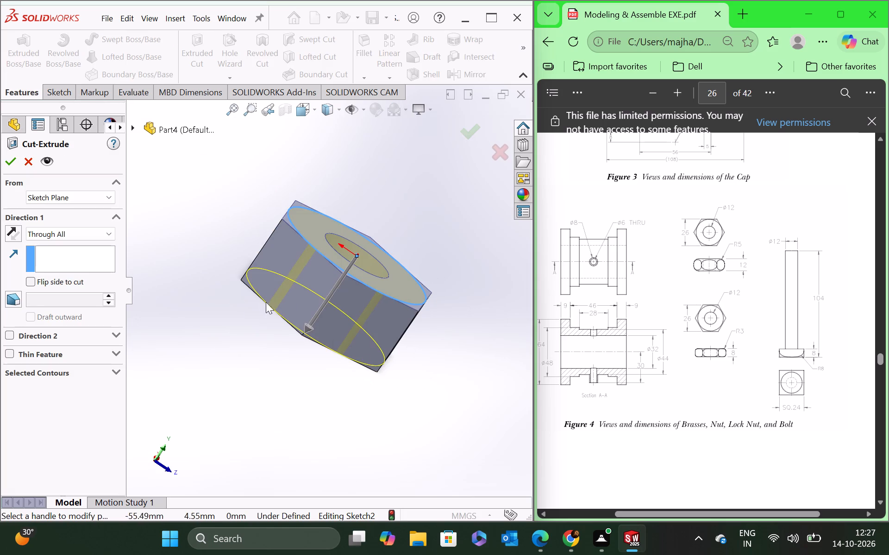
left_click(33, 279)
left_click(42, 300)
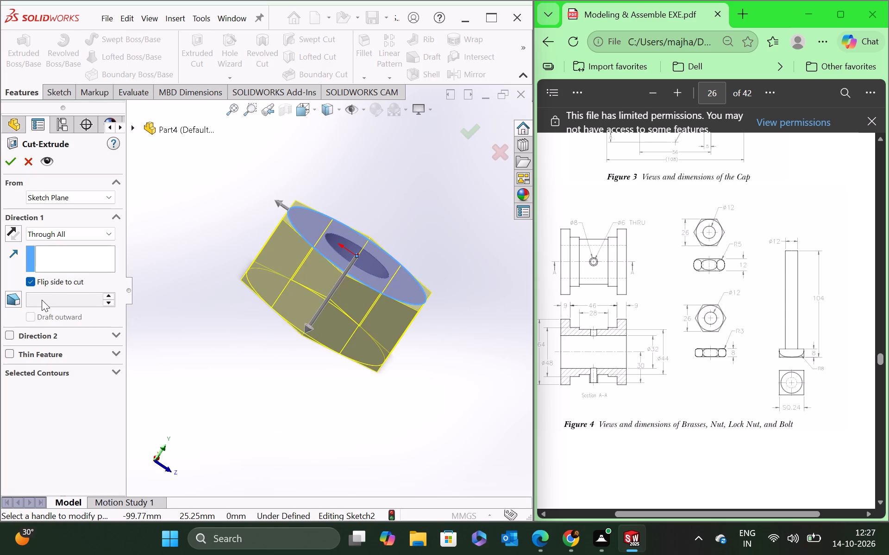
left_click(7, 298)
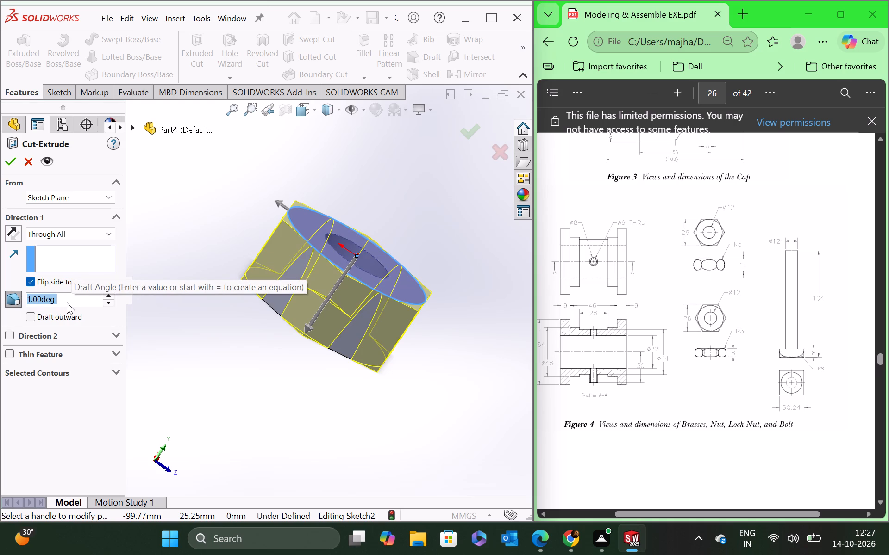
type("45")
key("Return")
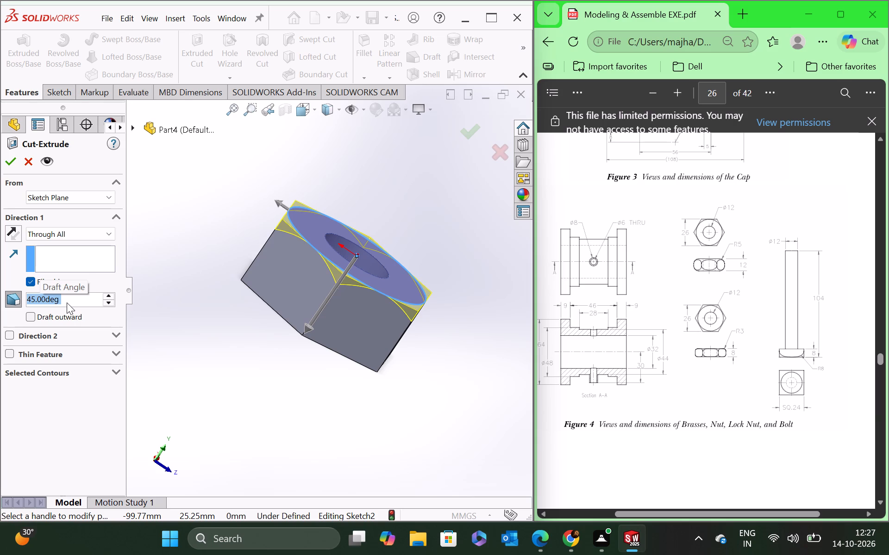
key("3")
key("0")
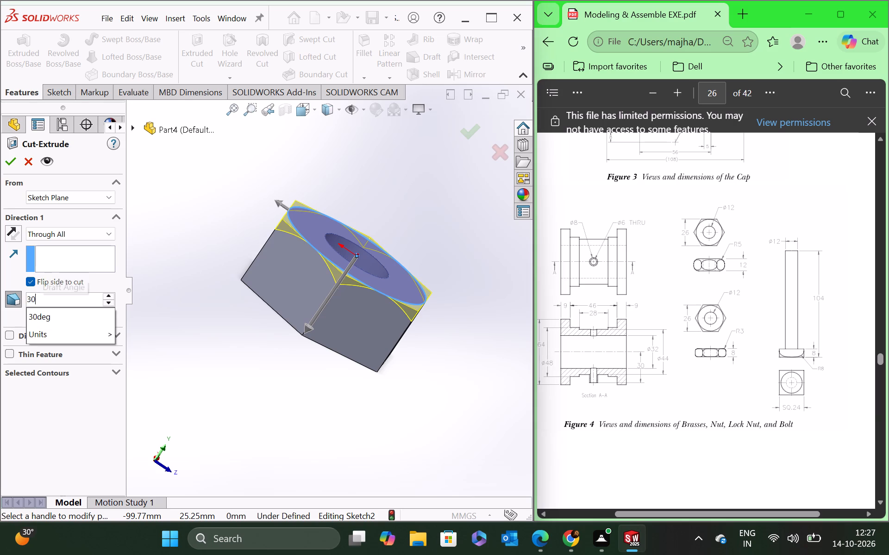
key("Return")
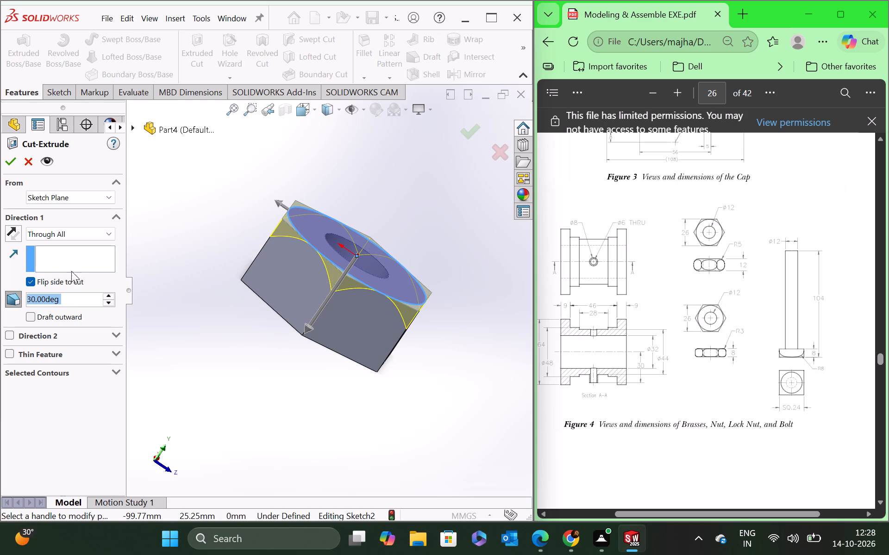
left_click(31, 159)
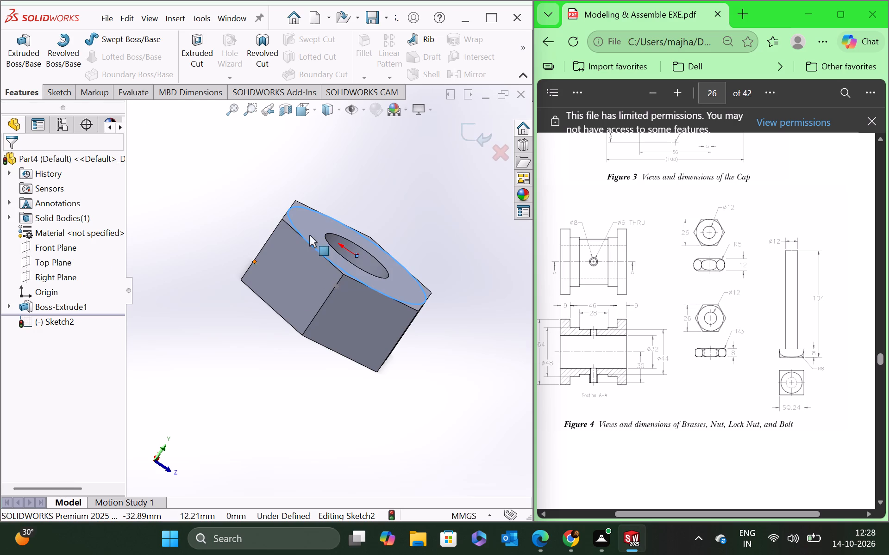
Dimension the circle on the nut's top face and set its diameter to 20 mm.
left_click(63, 93)
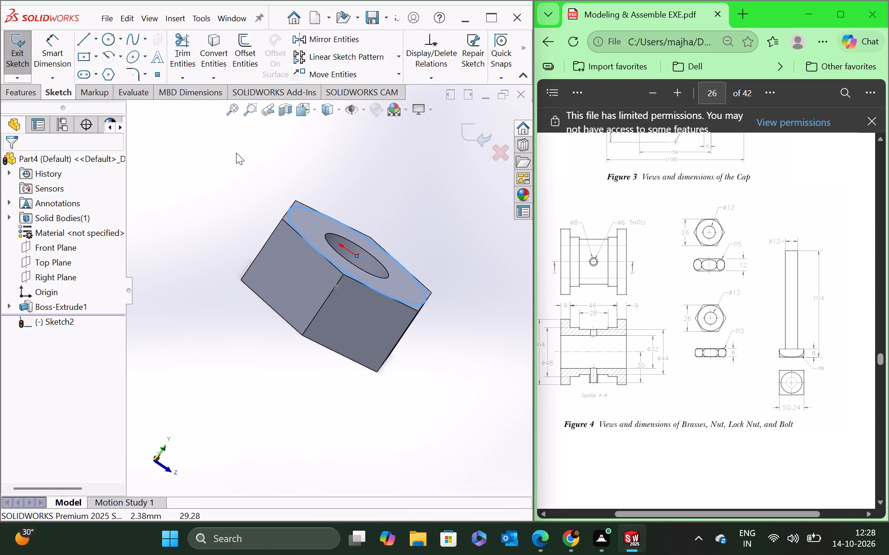
middle_click_drag(429, 179, 351, 247)
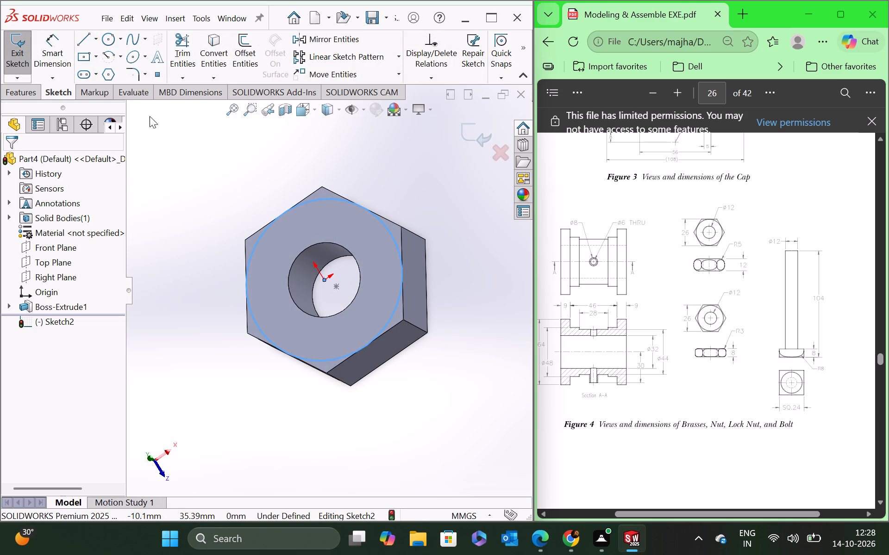
left_click(57, 54)
left_click(394, 240)
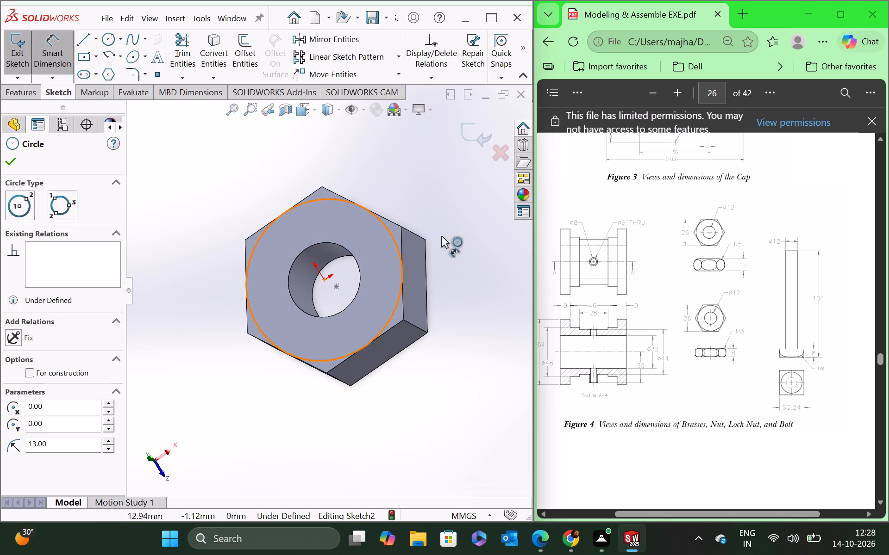
left_click(458, 235)
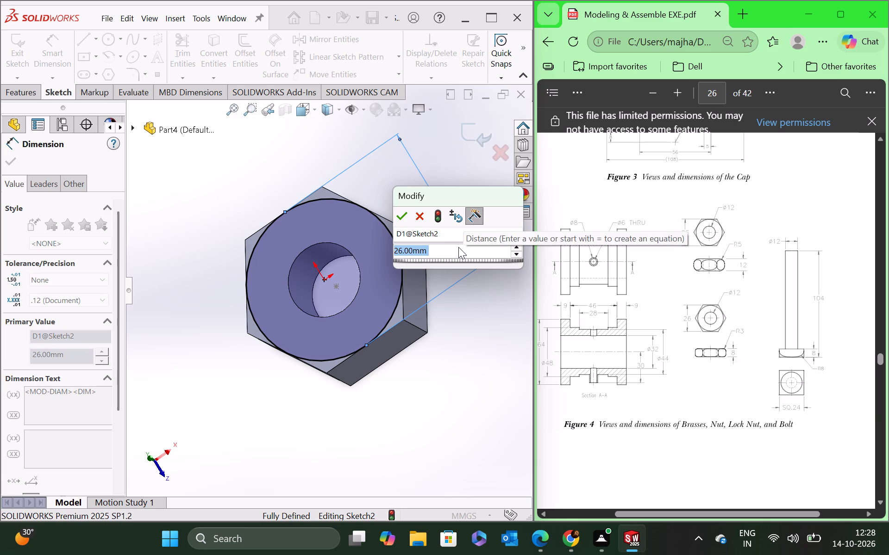
type("20")
key("Return")
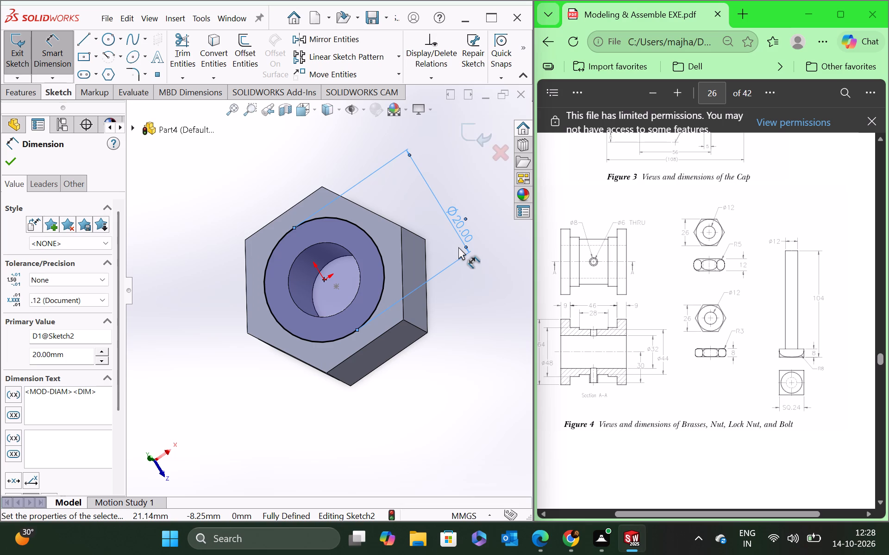
left_click(11, 156)
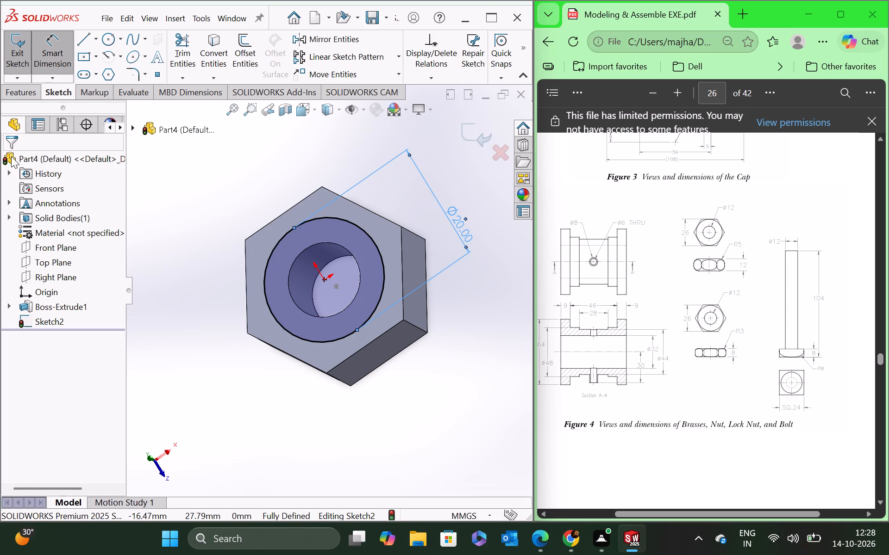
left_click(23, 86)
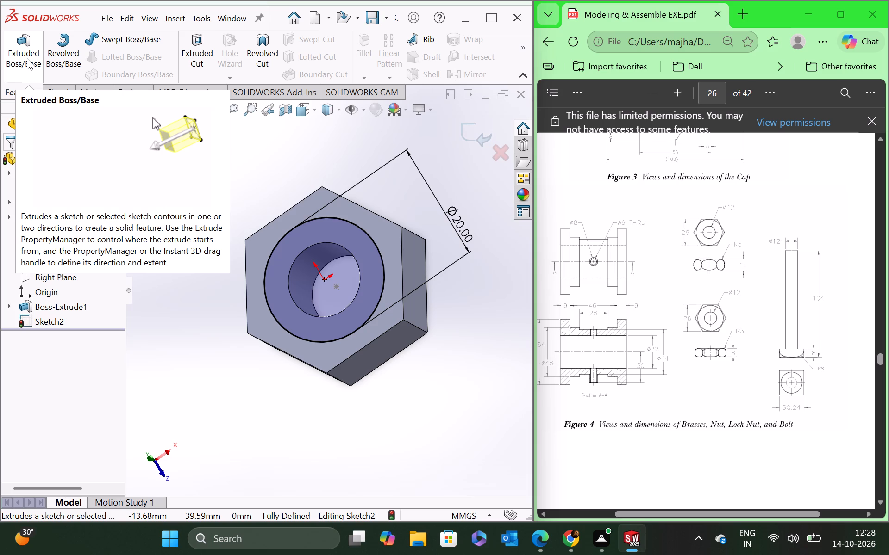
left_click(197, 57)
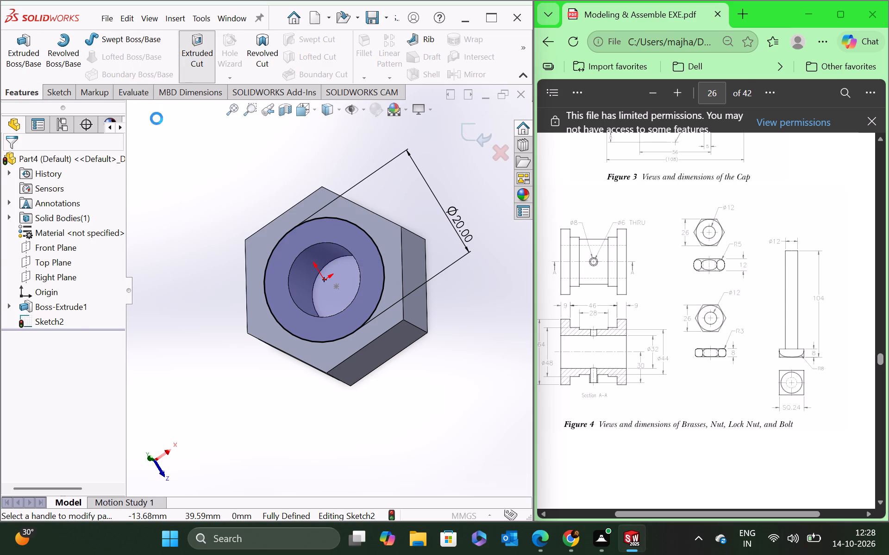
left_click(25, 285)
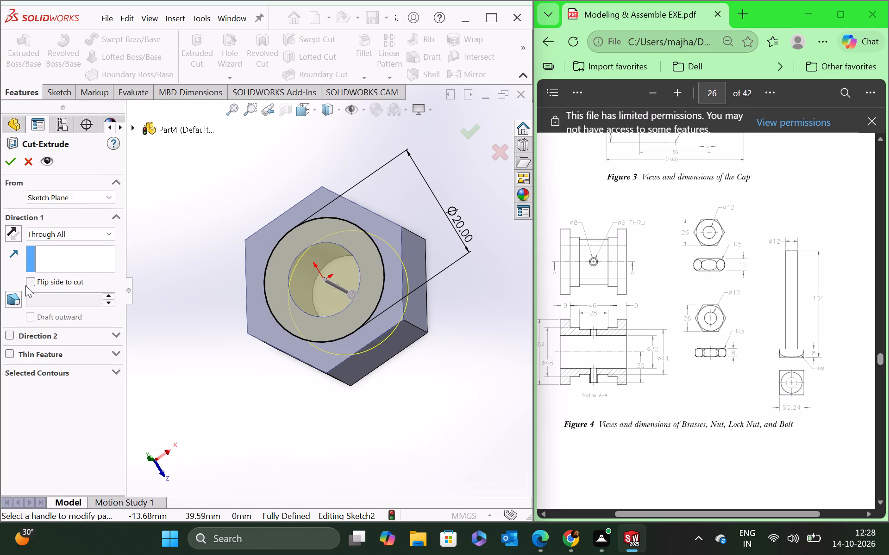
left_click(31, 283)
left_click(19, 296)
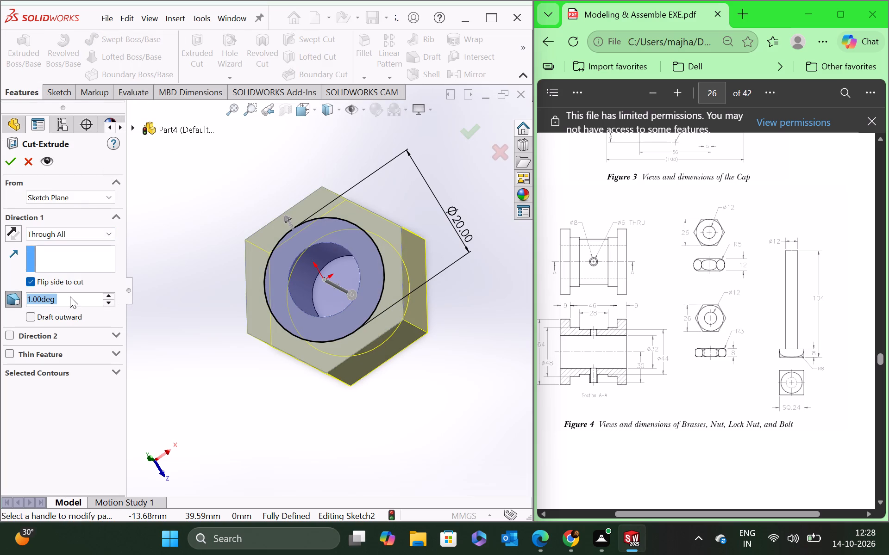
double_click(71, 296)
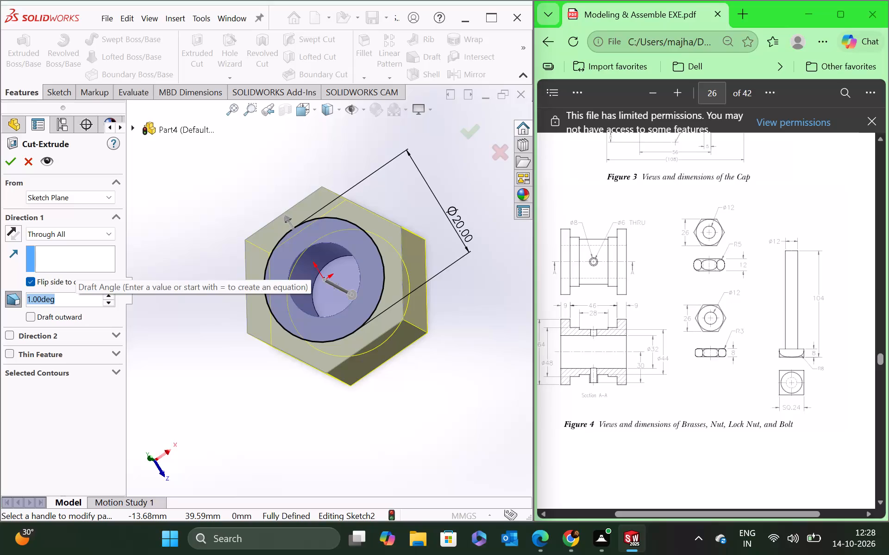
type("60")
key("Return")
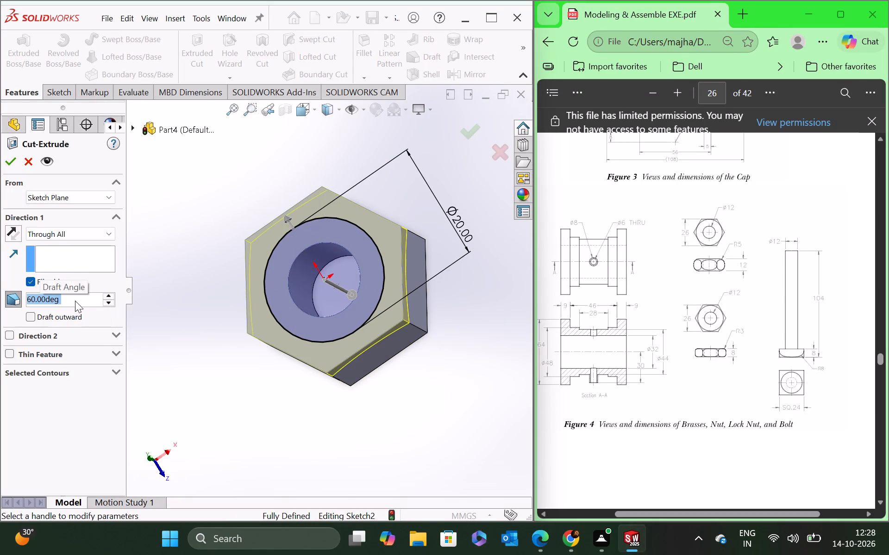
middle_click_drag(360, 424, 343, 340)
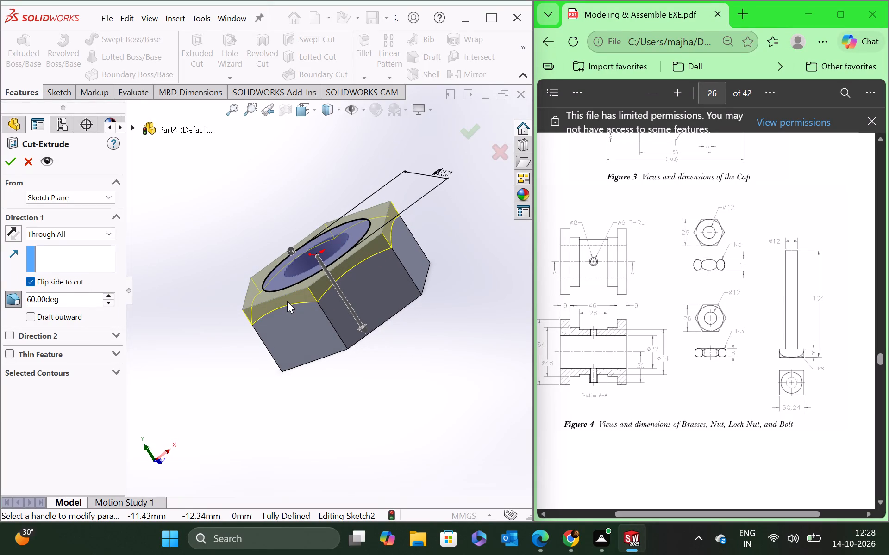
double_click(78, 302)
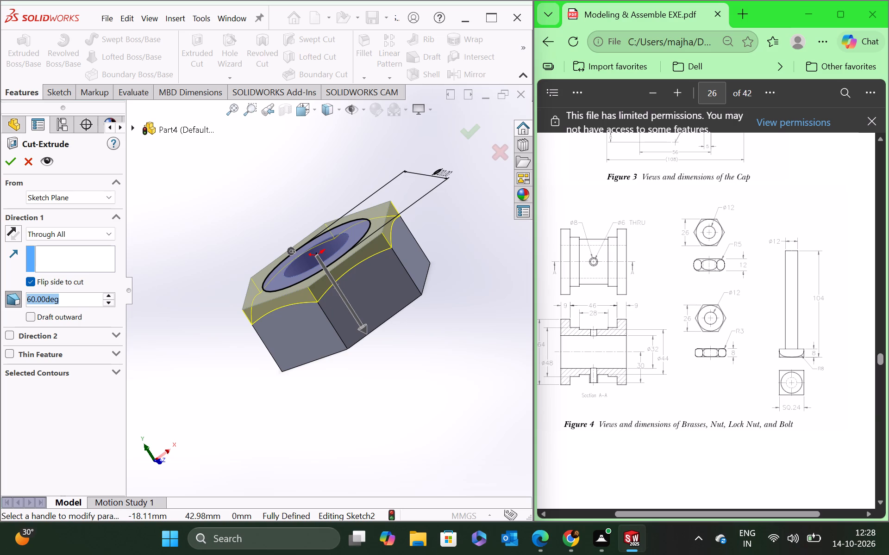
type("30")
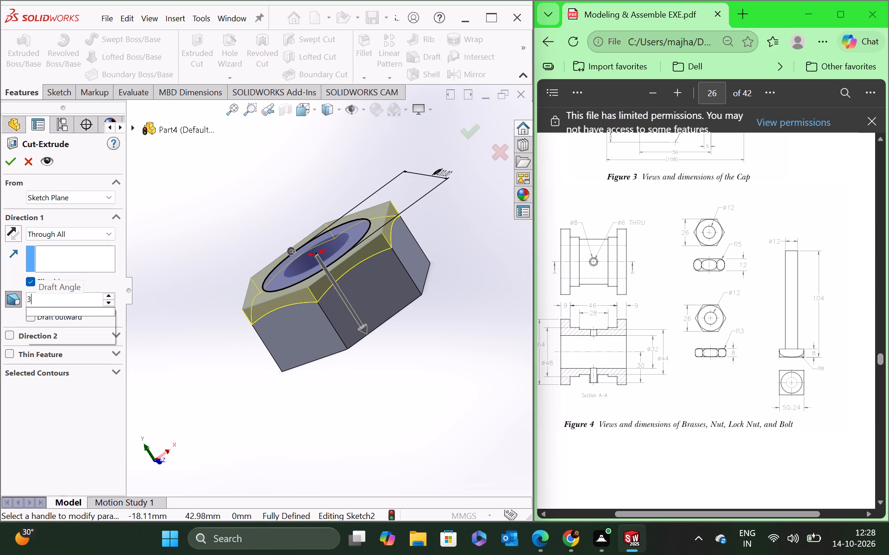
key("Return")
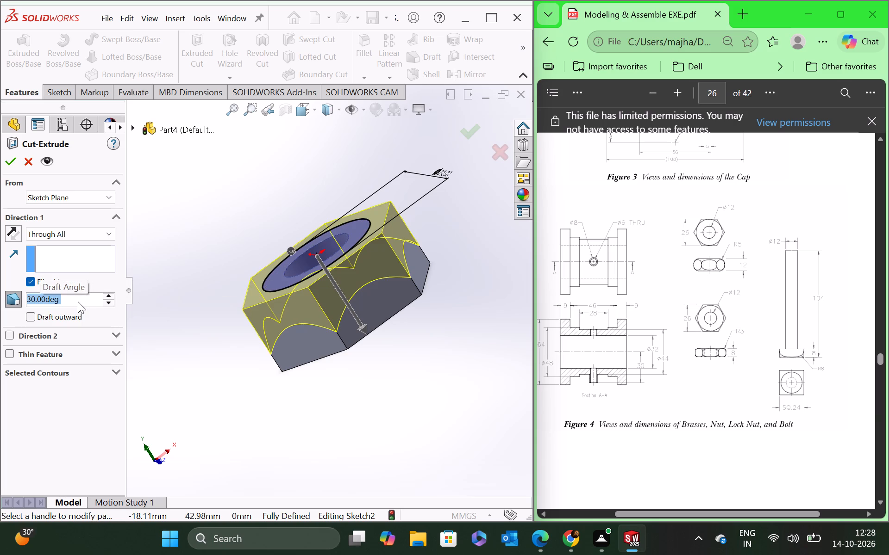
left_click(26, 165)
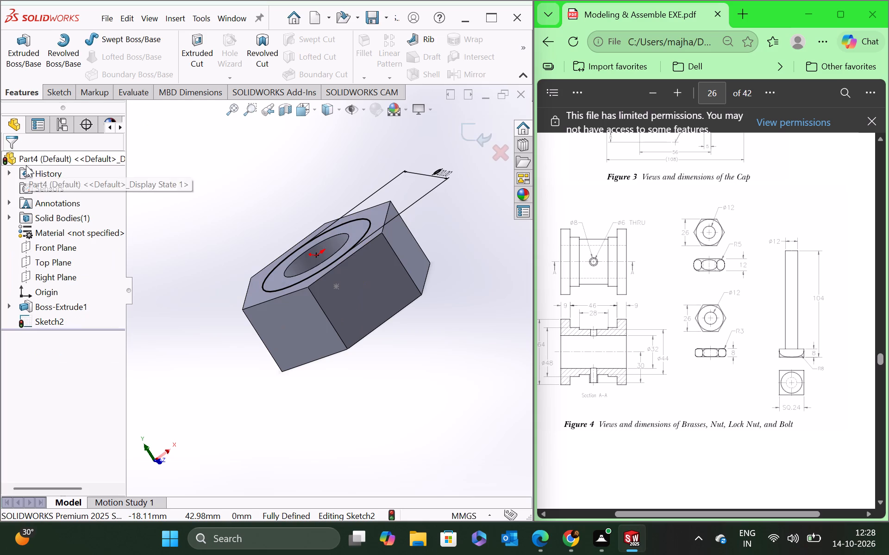
Set the diameter of the circle on the nut's top face to 23 mm.
double_click(434, 169)
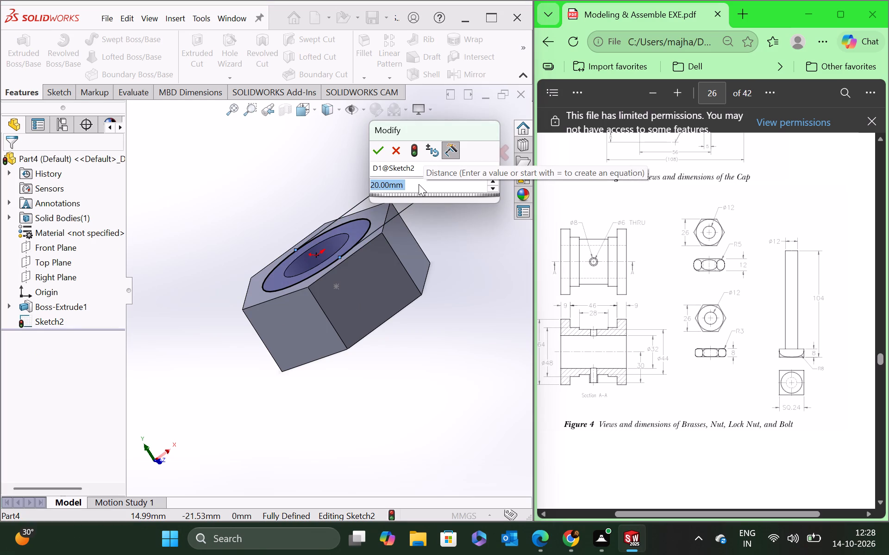
type("23")
key("Return")
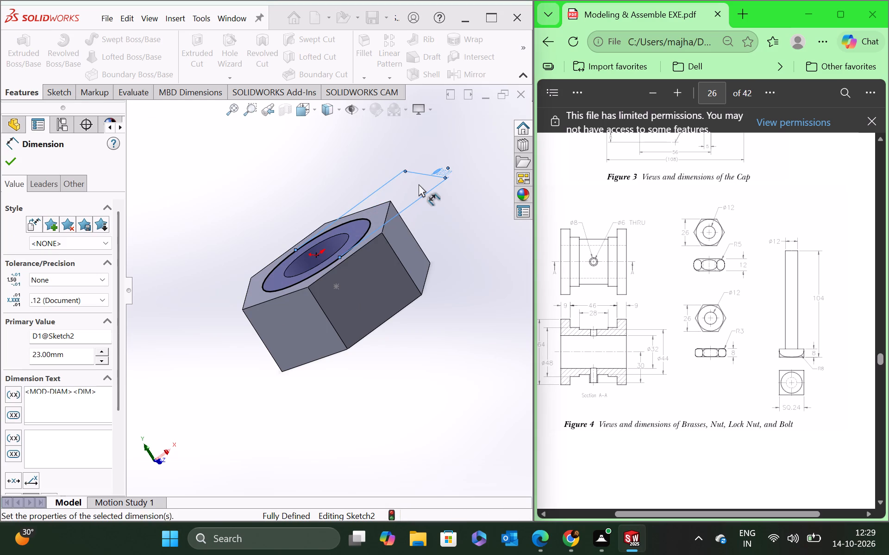
left_click(10, 163)
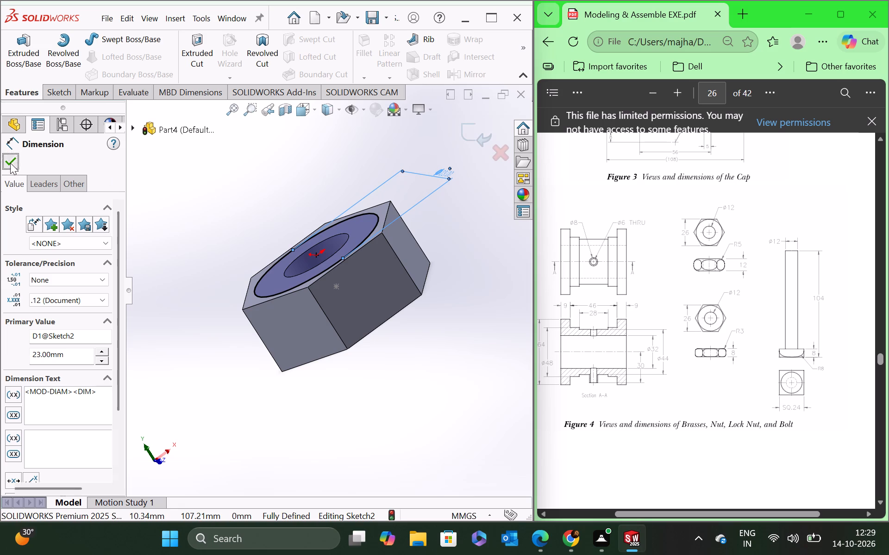
Extrude-cut the 23 mm circle sketch through all, flipping the side to cut and applying a 50° draft to bevel the nut's corners.
left_click(194, 58)
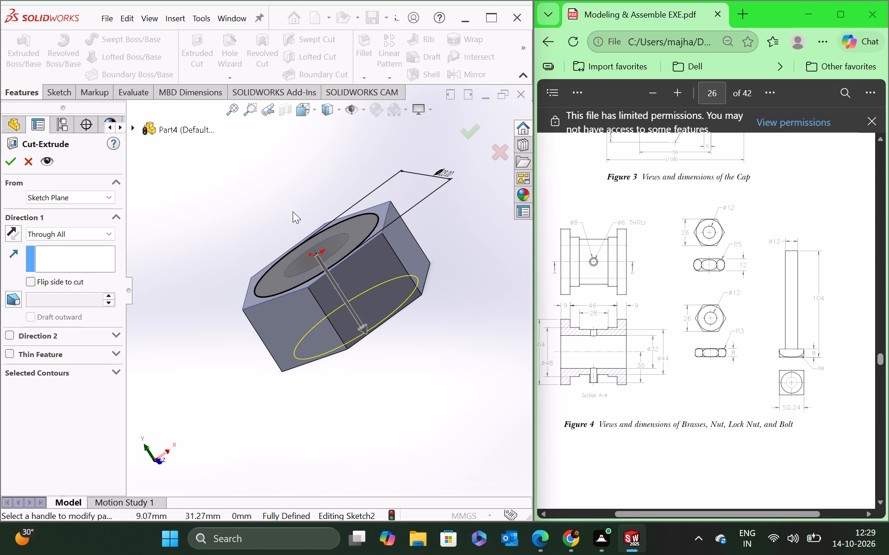
left_click(25, 280)
left_click(27, 280)
left_click(19, 296)
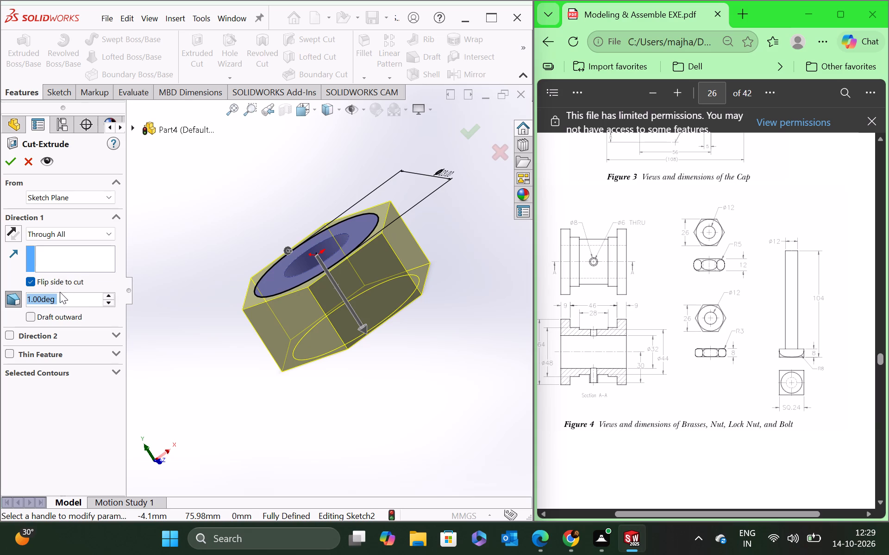
double_click(73, 298)
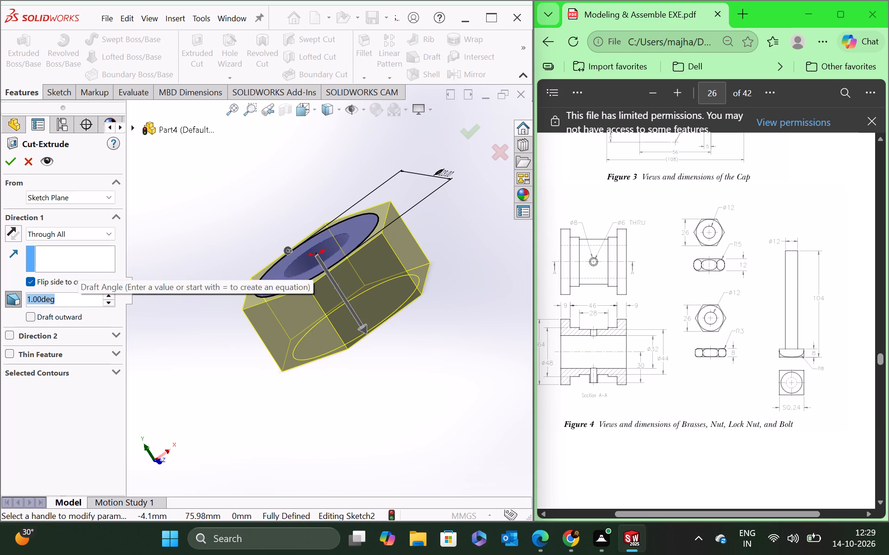
type("45")
key("Return")
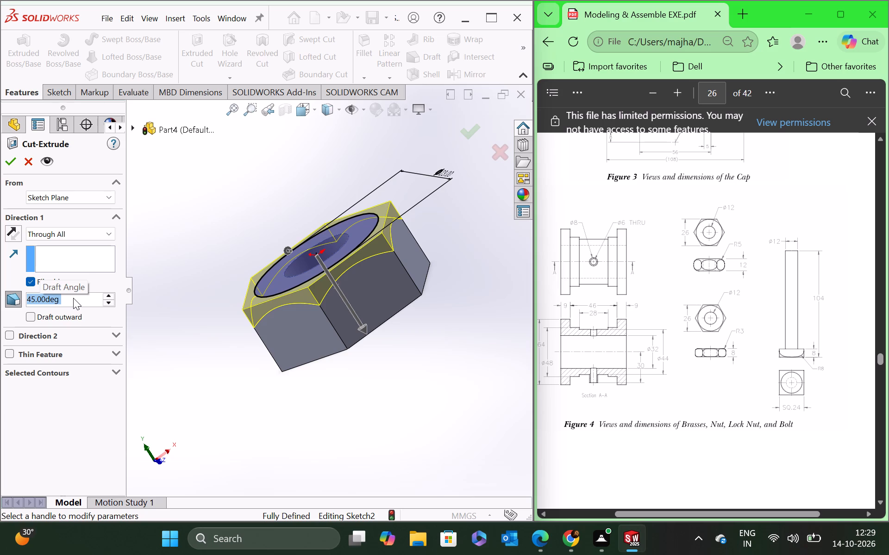
type("50")
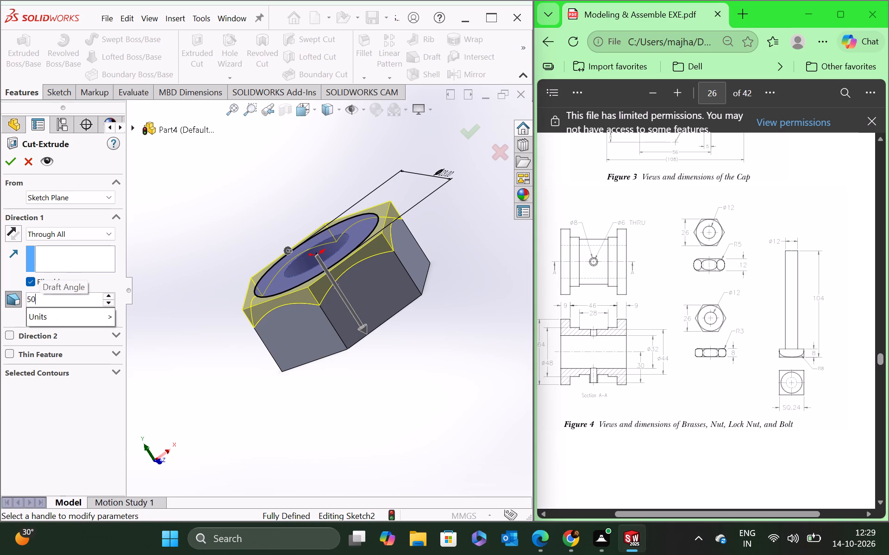
key("Return")
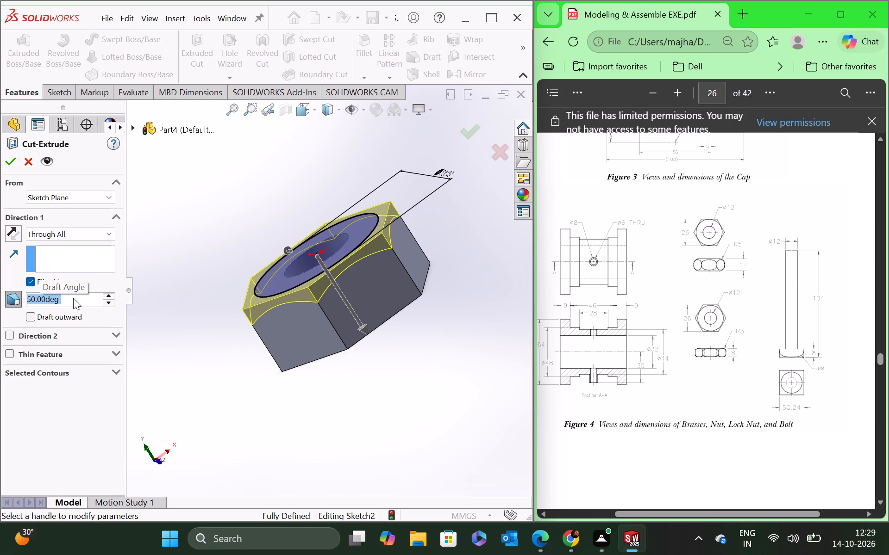
left_click(9, 168)
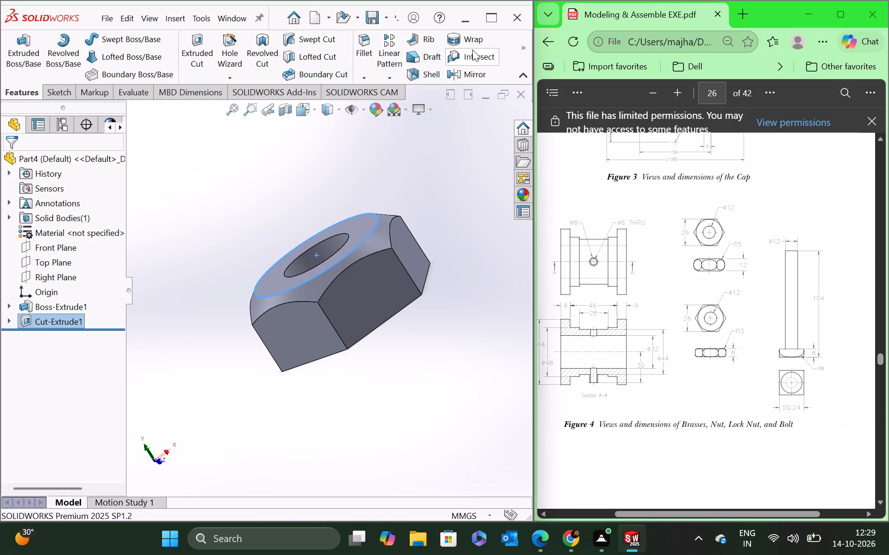
Mirror the drafted corner cut about the Top Plane to bevel the nut's opposite side.
left_click(478, 76)
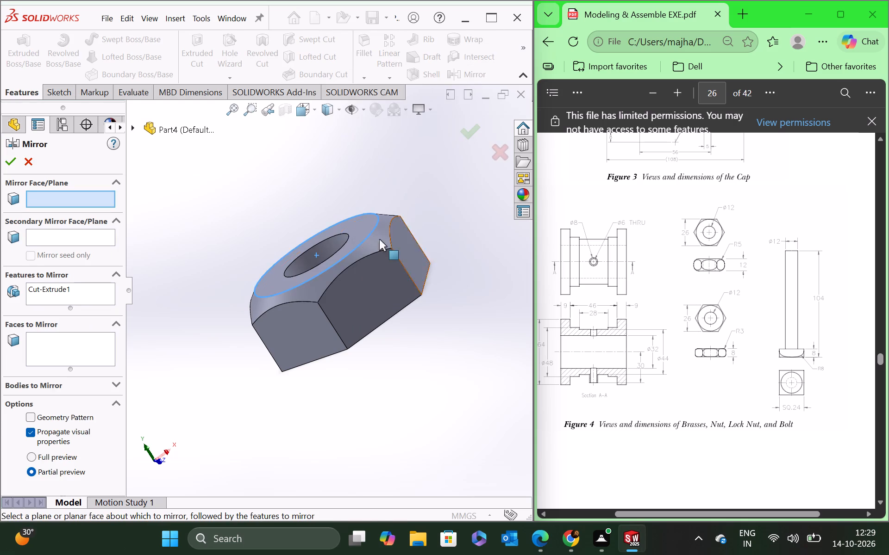
left_click(133, 127)
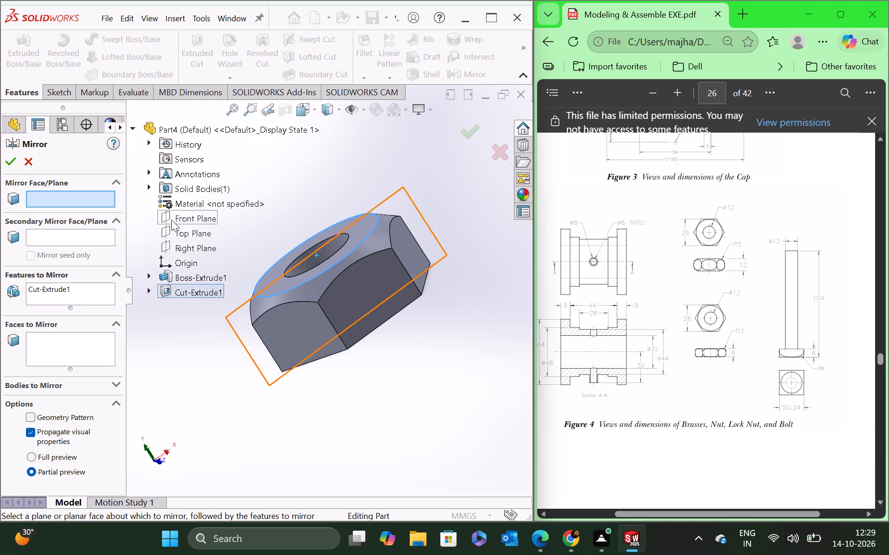
left_click(178, 229)
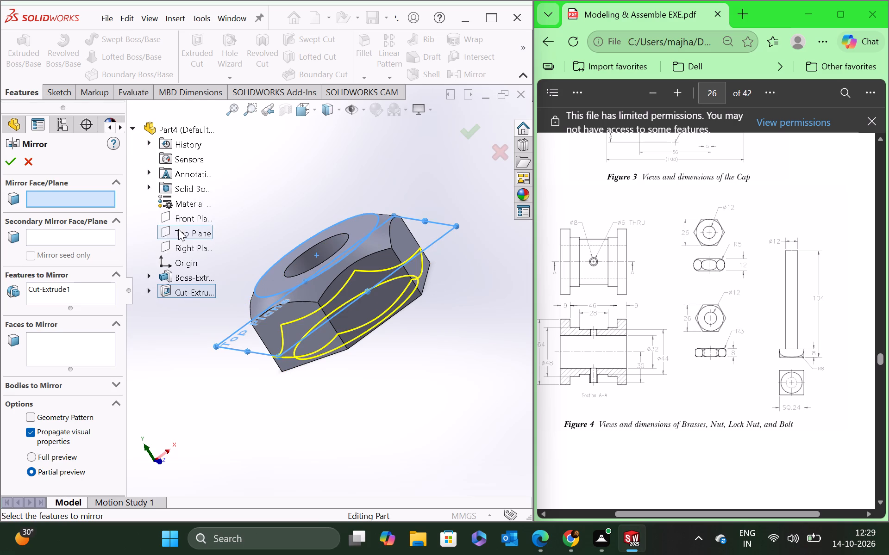
left_click(5, 160)
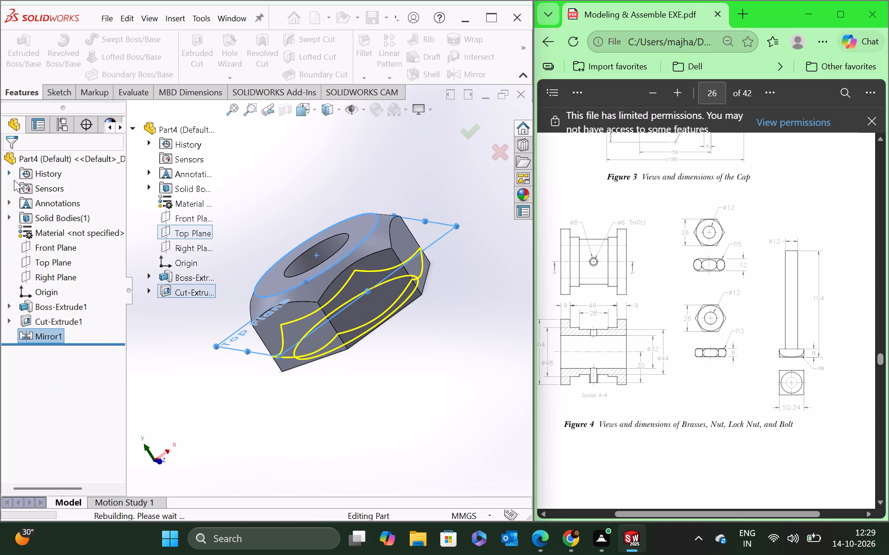
On the nut's front side face, sketch a three-point arc of radius about 17.3 mm along the face's upper curved edge.
middle_click_drag(215, 365, 198, 354)
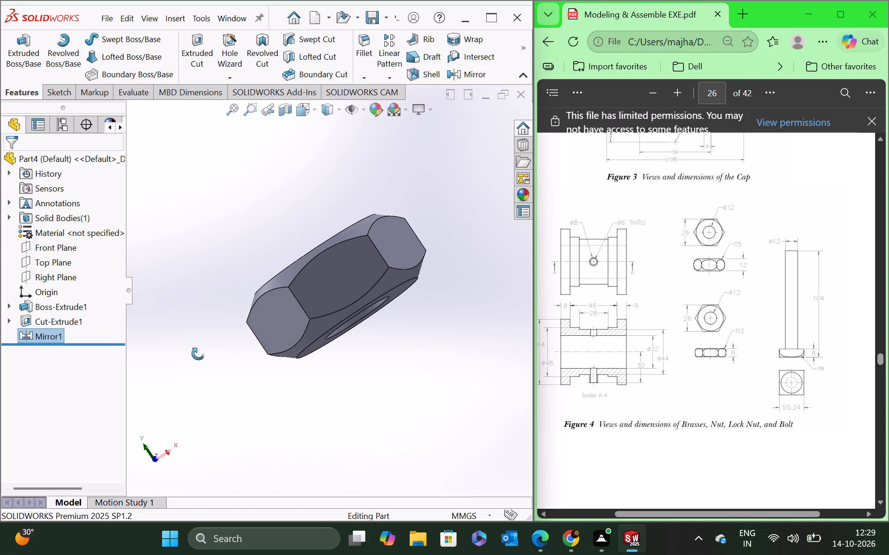
middle_click_drag(198, 354, 202, 357)
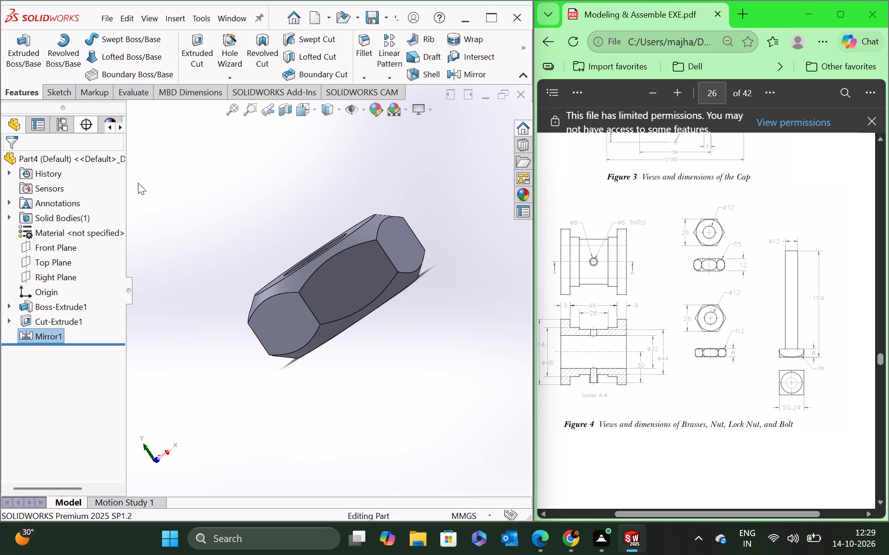
right_click(338, 295)
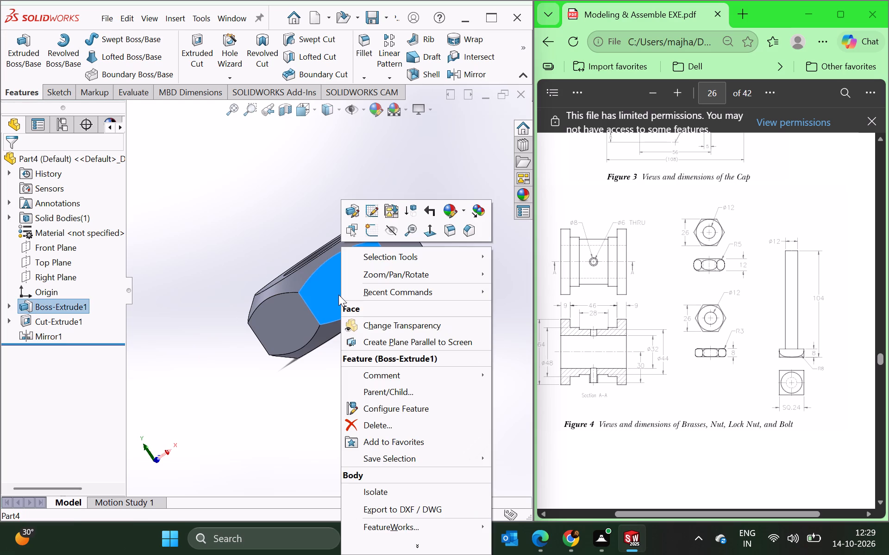
left_click(365, 234)
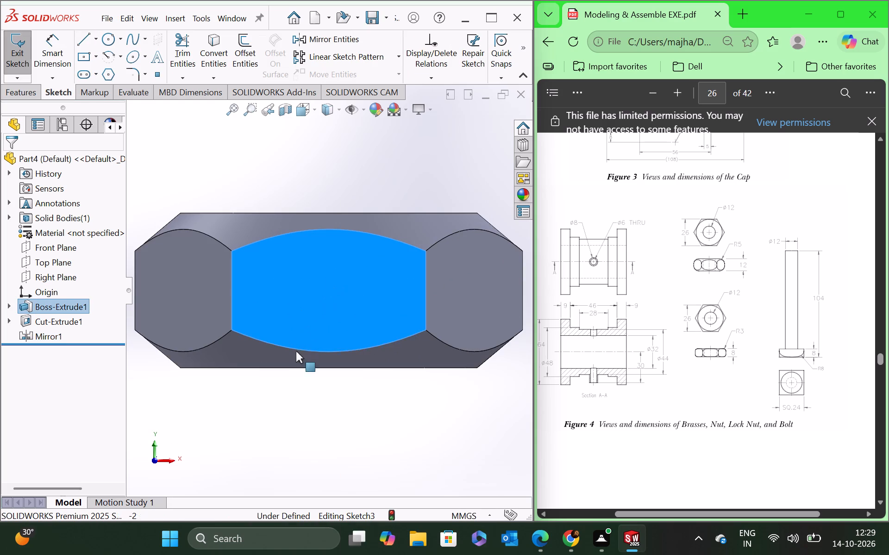
left_click(294, 430)
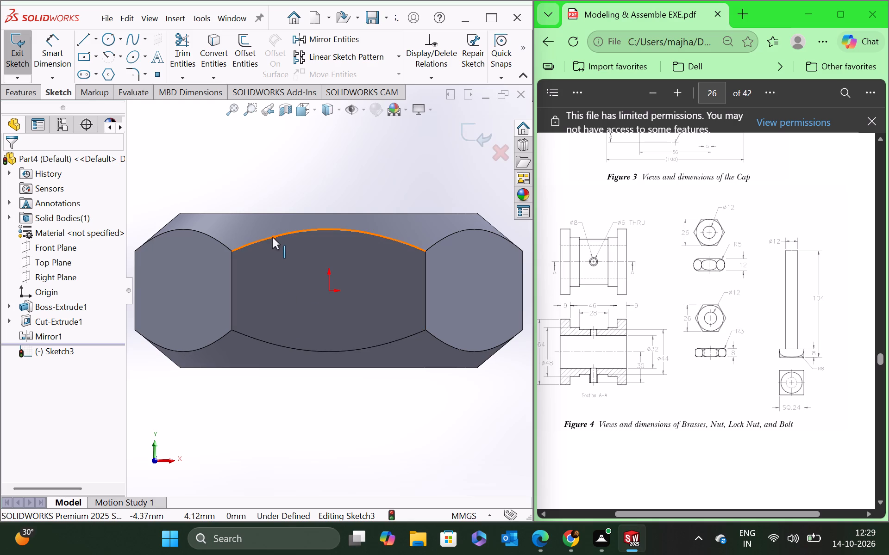
left_click(120, 59)
left_click(131, 108)
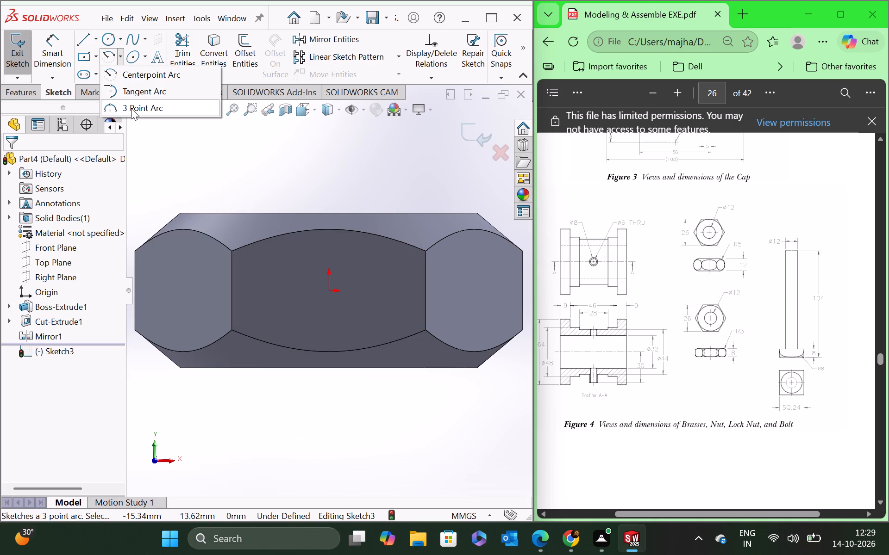
left_click(232, 252)
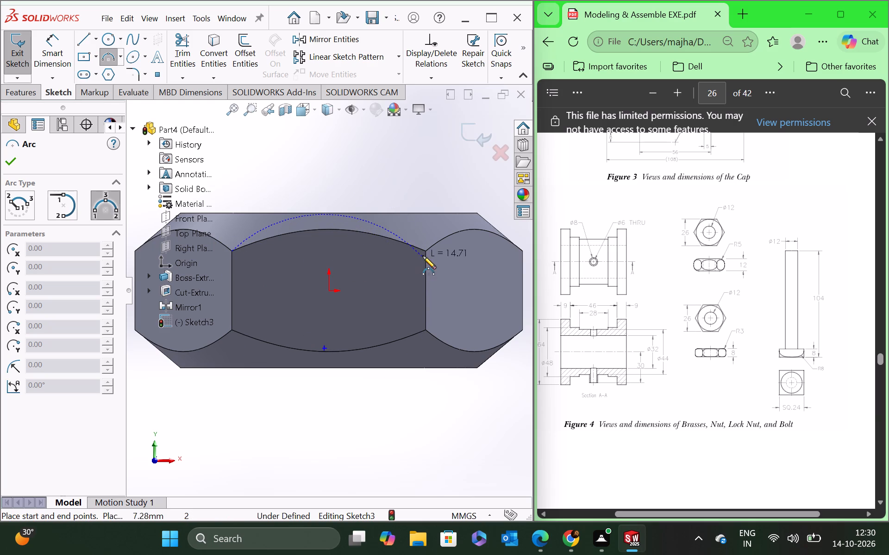
left_click(426, 253)
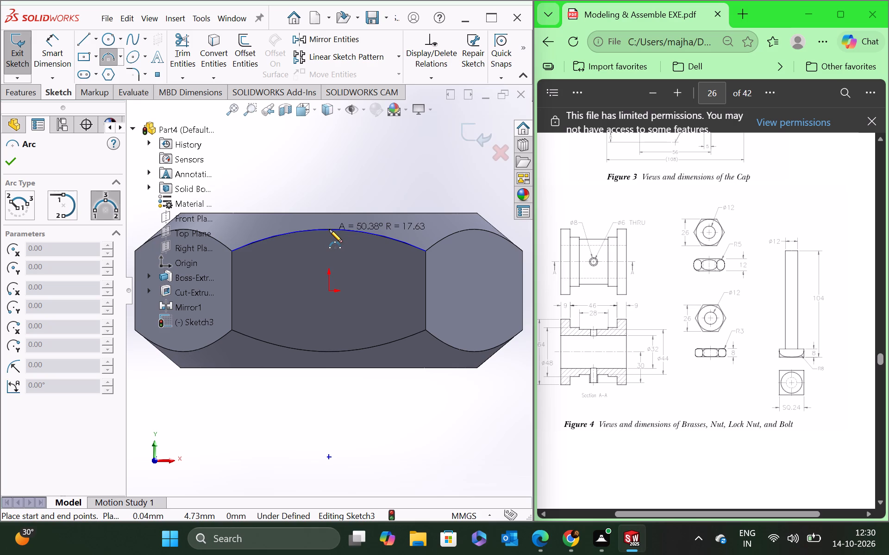
left_click(328, 229)
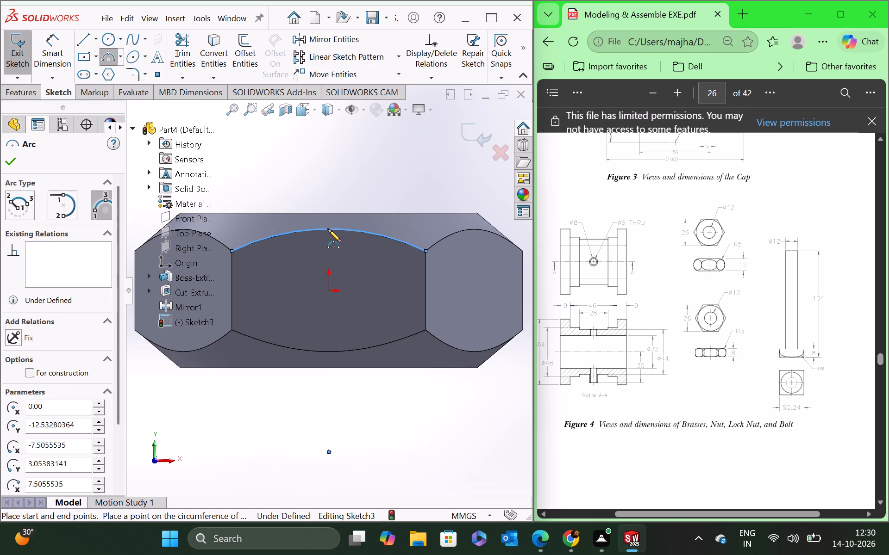
key("Escape")
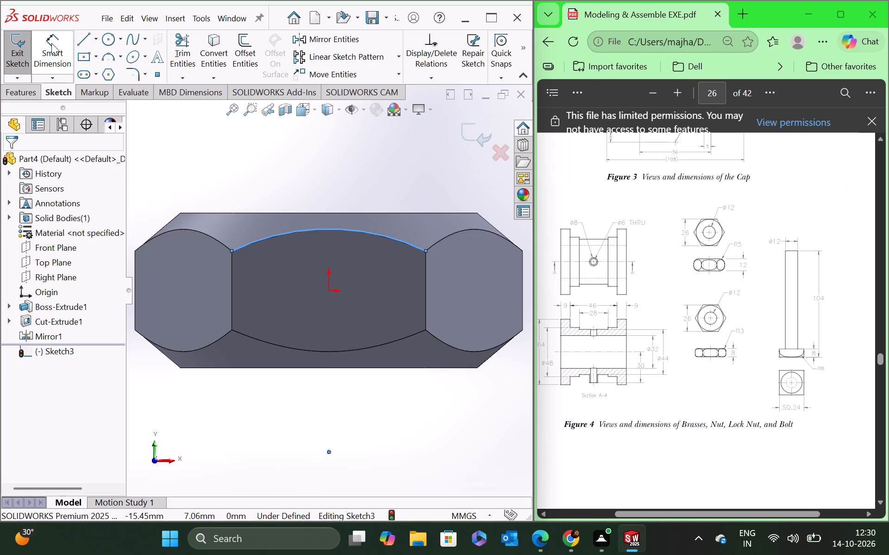
Dimension the arc's radius on the nut's side face and try to set it to 5 mm.
left_click(52, 43)
left_click(371, 233)
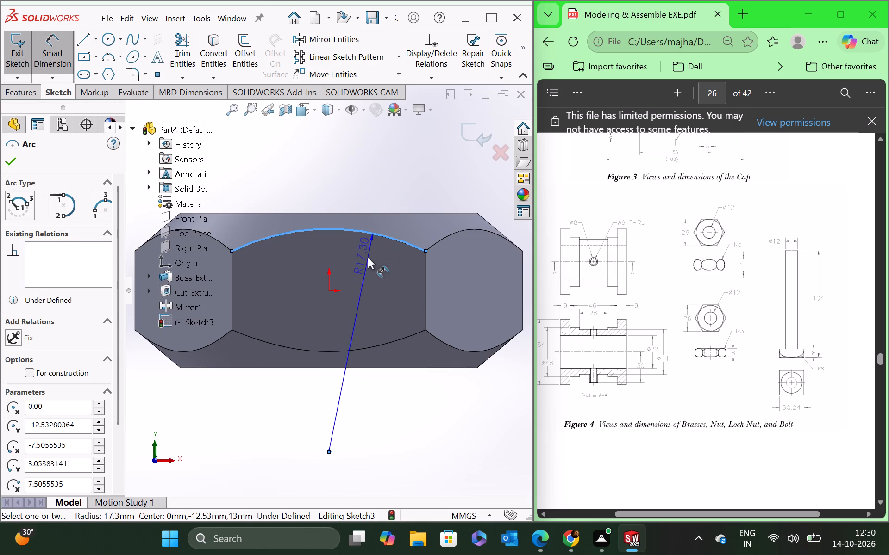
left_click(368, 257)
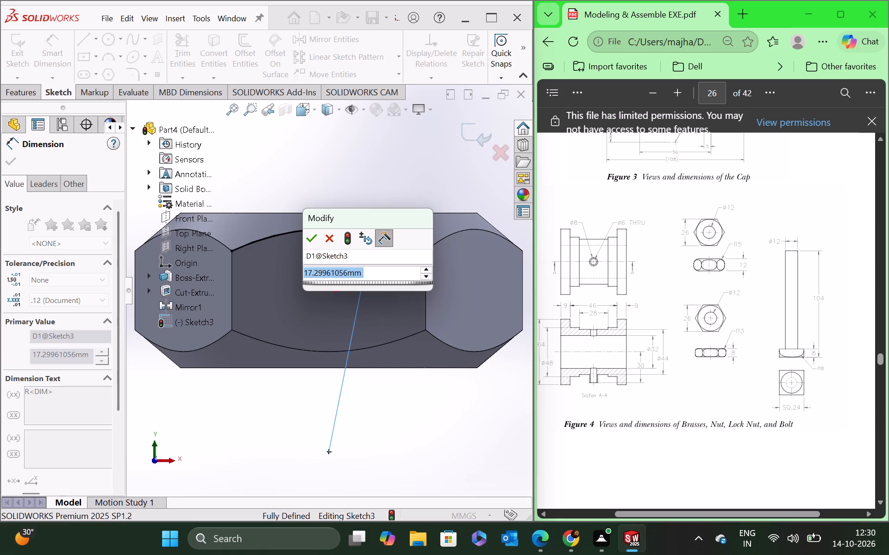
key("5")
key("Return")
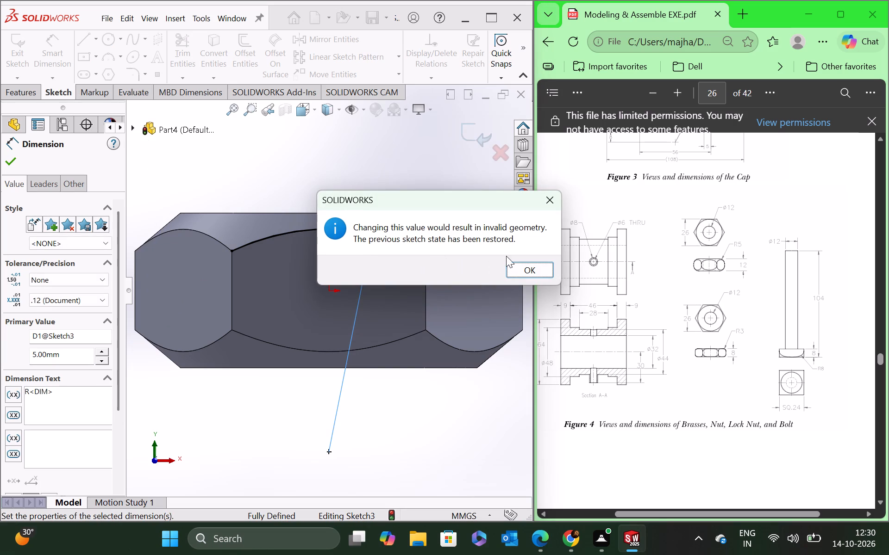
left_click(517, 266)
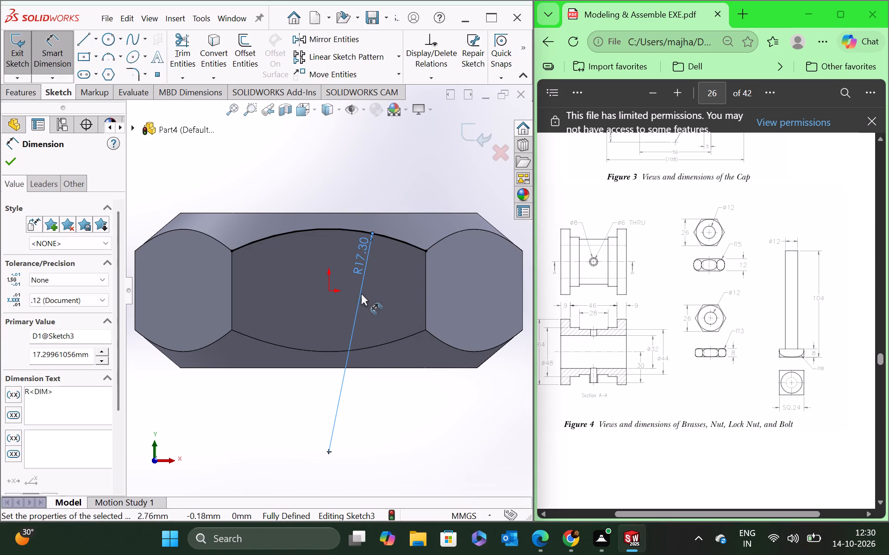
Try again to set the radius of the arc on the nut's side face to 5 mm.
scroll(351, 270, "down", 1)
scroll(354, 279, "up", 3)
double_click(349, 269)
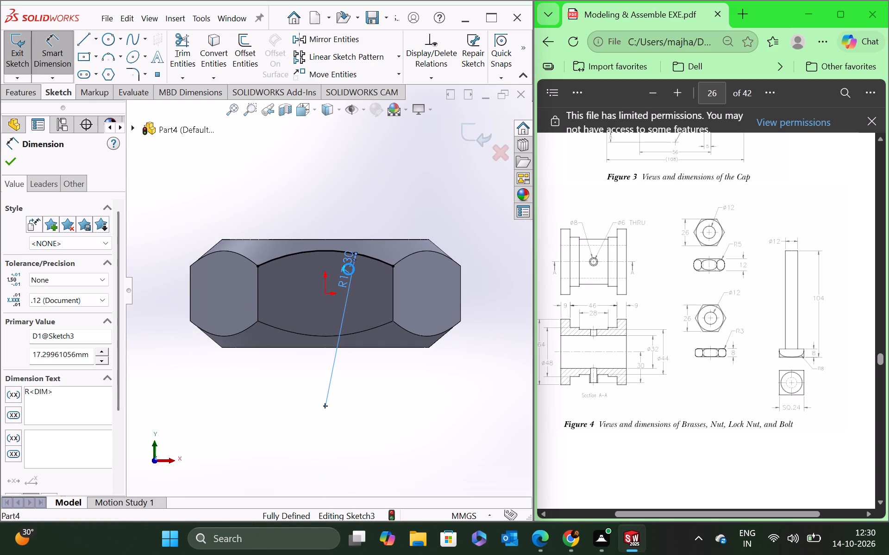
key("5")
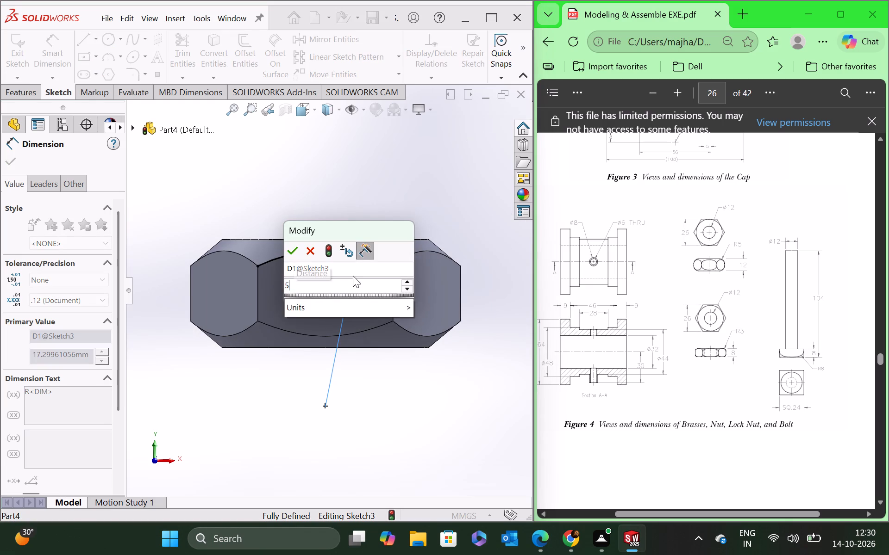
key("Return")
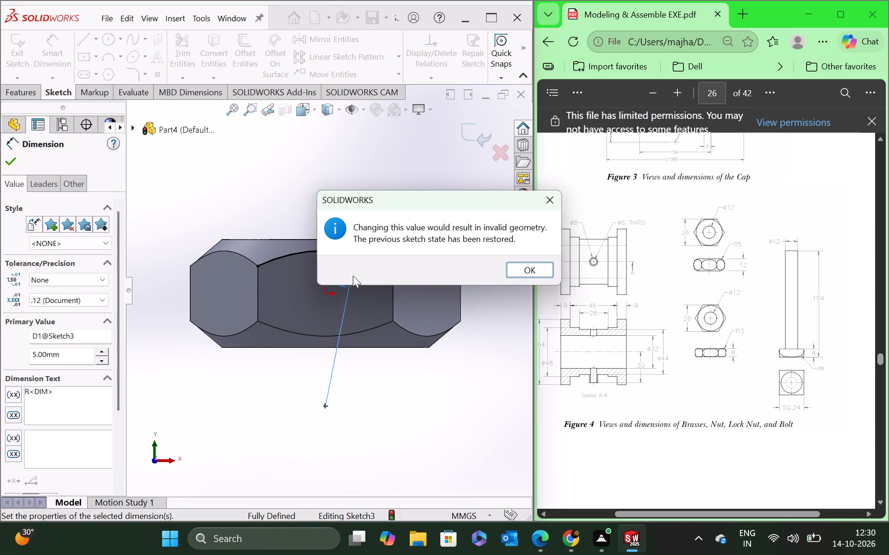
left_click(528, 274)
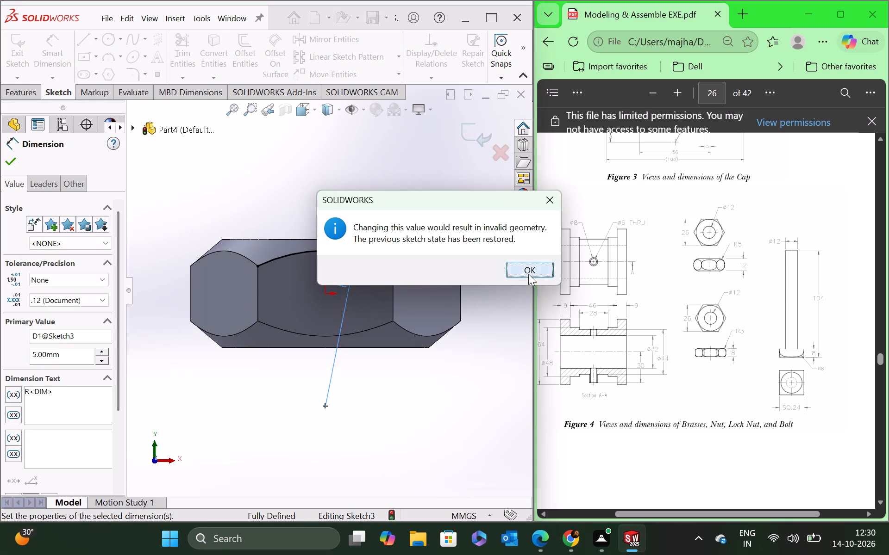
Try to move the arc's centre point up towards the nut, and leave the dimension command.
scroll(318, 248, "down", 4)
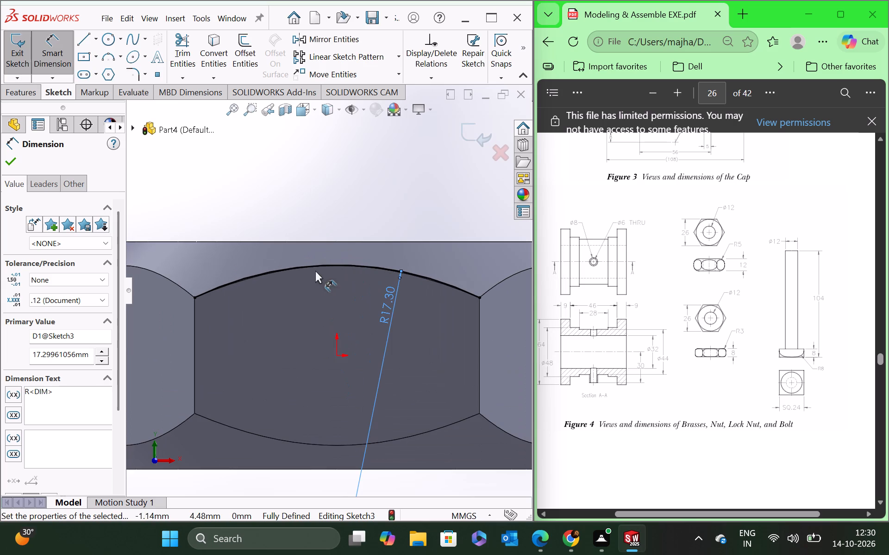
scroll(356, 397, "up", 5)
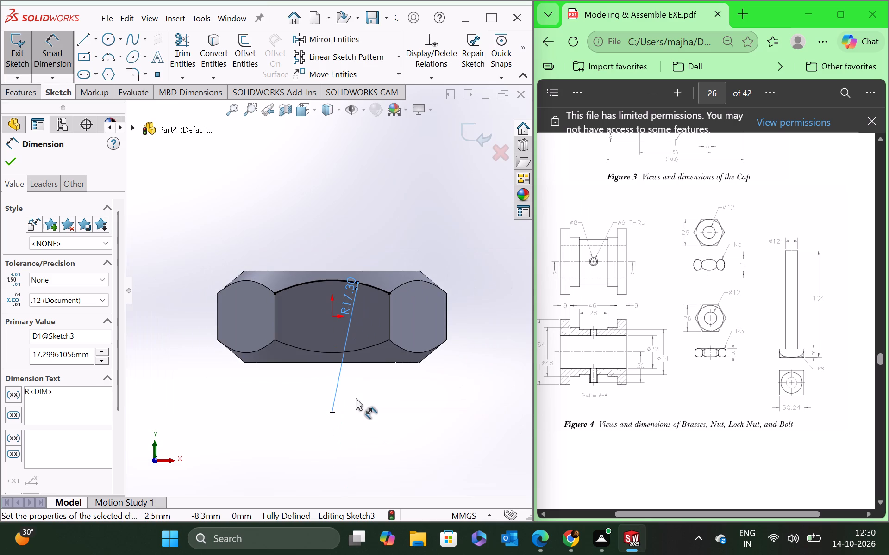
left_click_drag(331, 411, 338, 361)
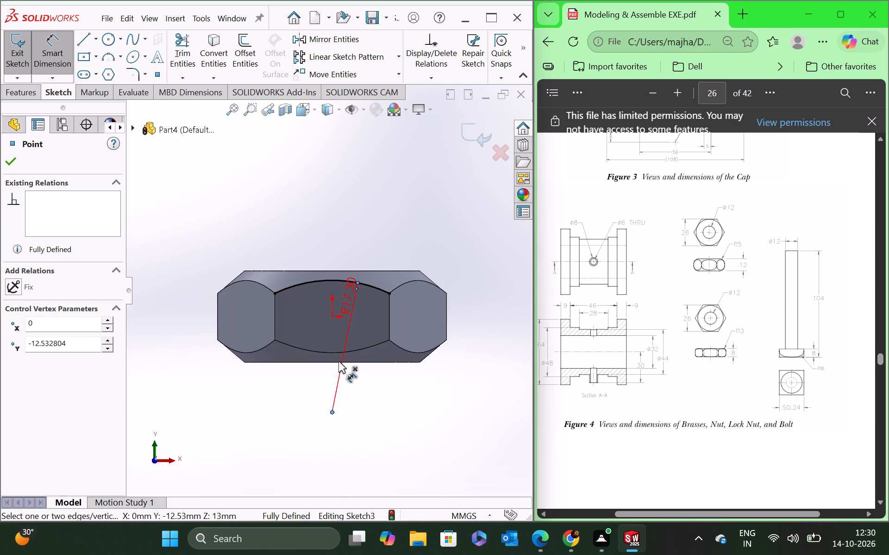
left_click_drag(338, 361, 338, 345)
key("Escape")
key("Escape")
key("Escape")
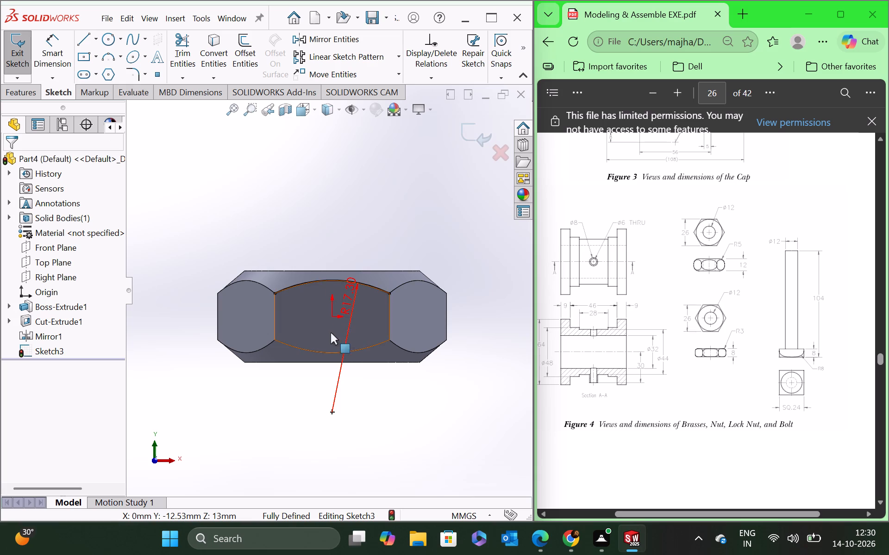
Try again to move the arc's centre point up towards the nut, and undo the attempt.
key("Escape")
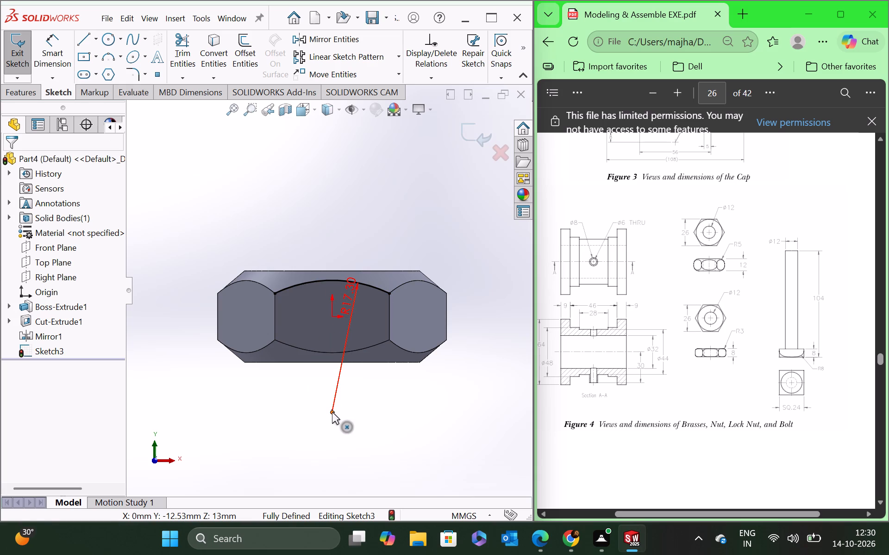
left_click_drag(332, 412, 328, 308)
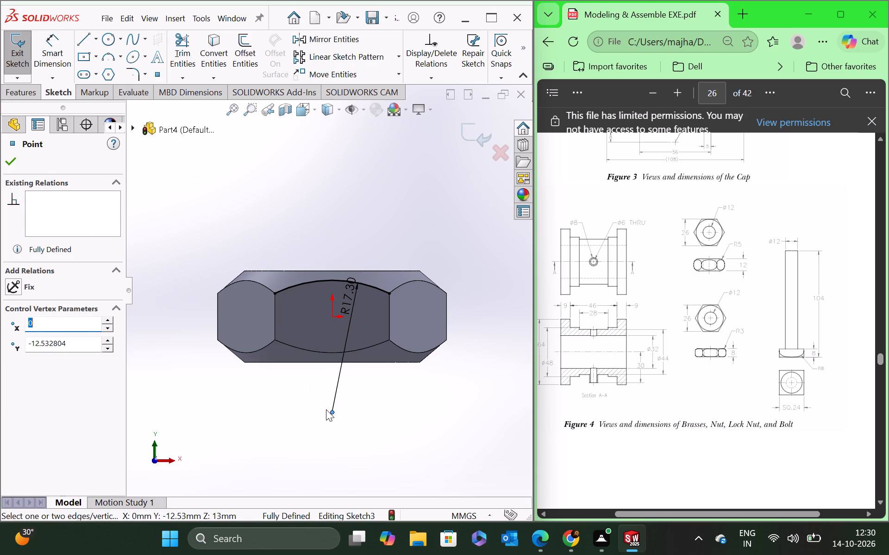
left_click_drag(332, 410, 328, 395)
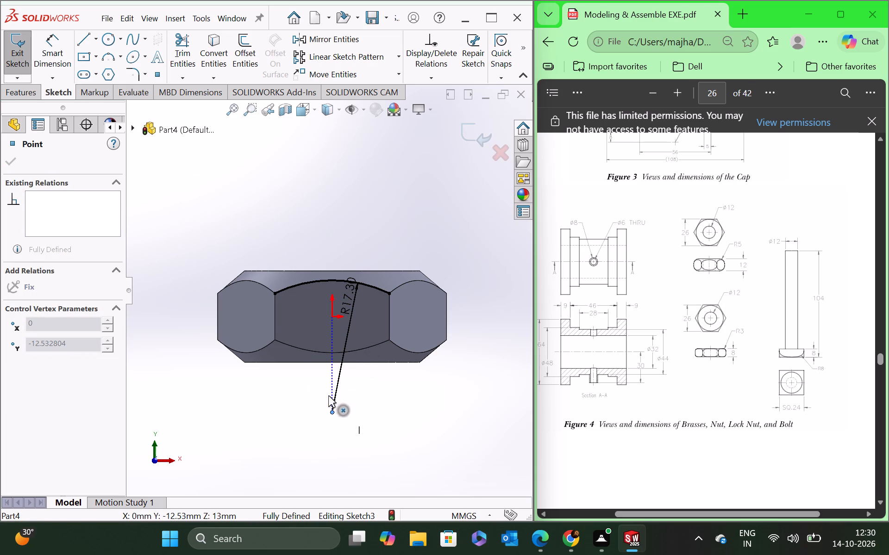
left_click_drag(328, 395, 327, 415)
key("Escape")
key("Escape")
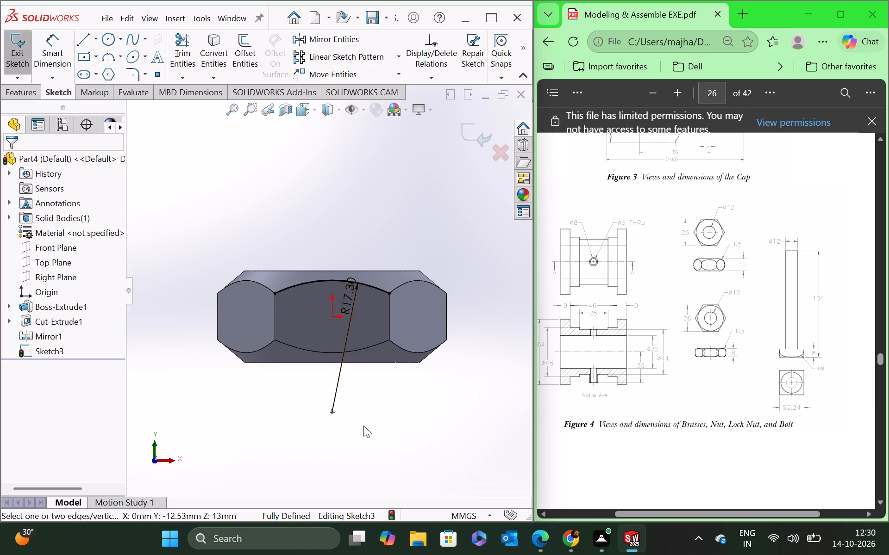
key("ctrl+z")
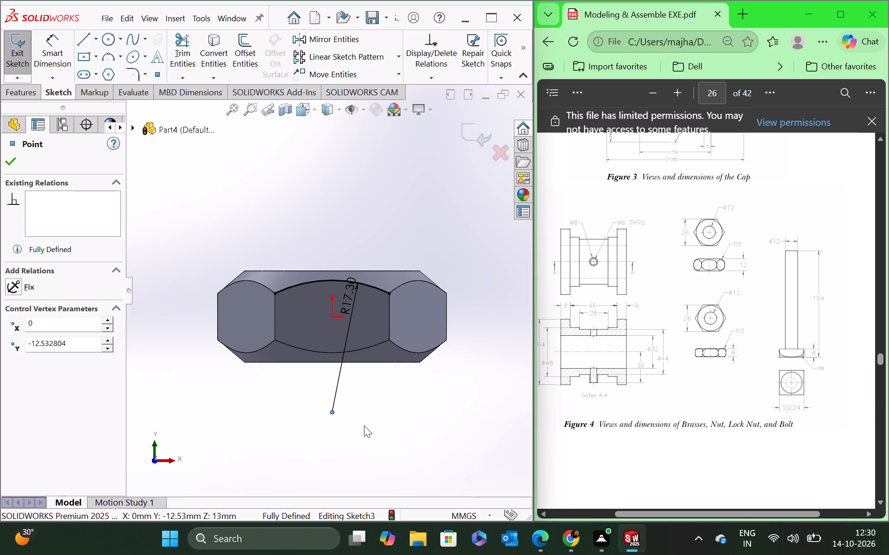
Exit the arc sketch on the nut's side face and delete that sketch from the part.
left_click(14, 53)
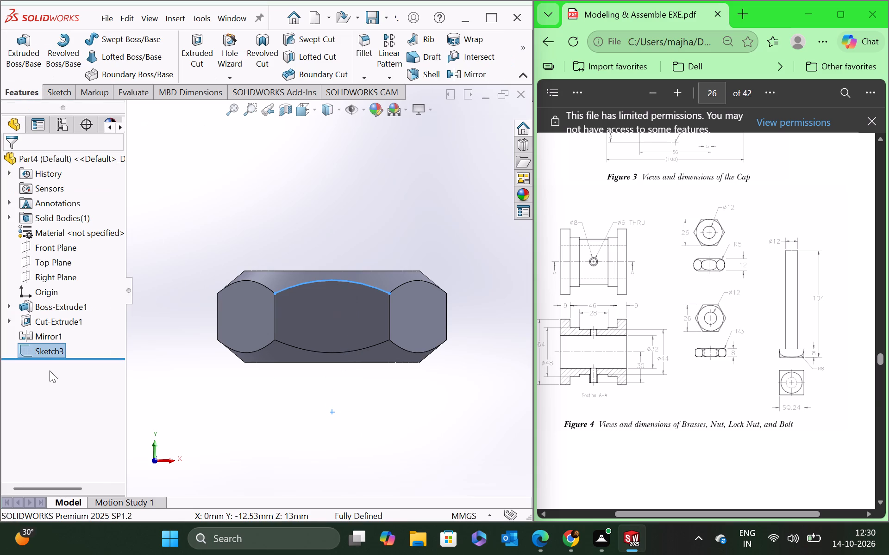
right_click(55, 351)
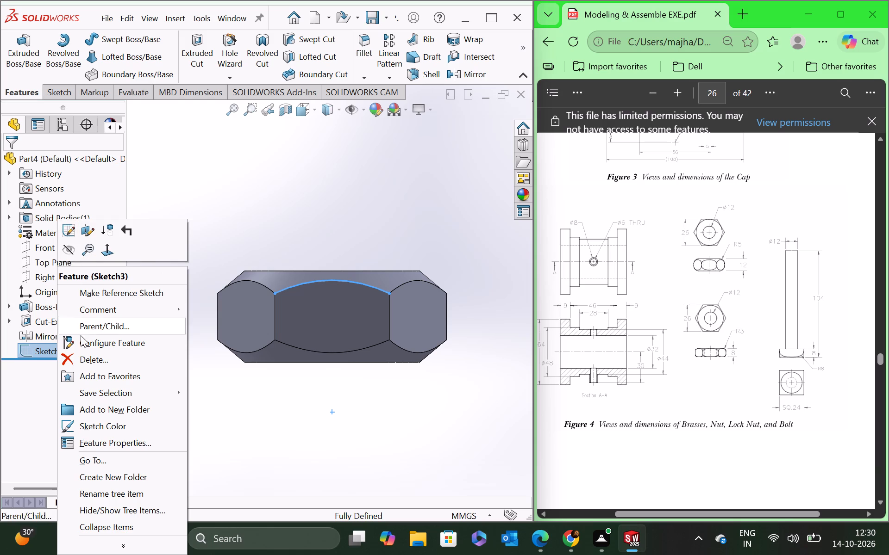
left_click(85, 358)
left_click(523, 187)
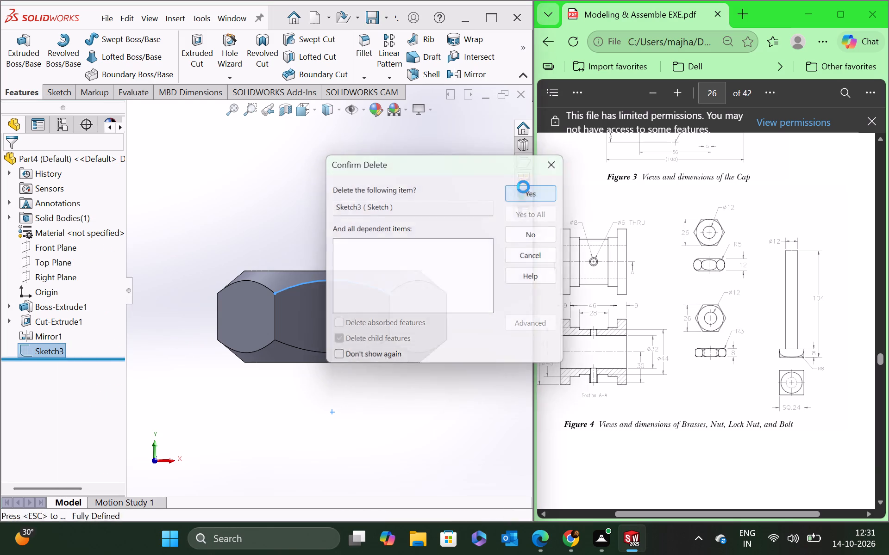
Save the nut as a SOLIDWORKS part named Part4 in the assembly7 folder.
left_click(102, 10)
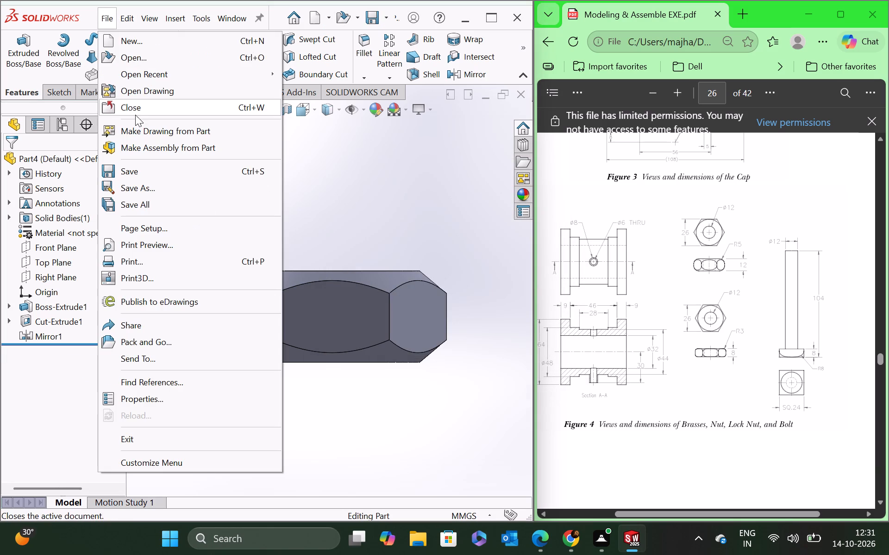
left_click(154, 187)
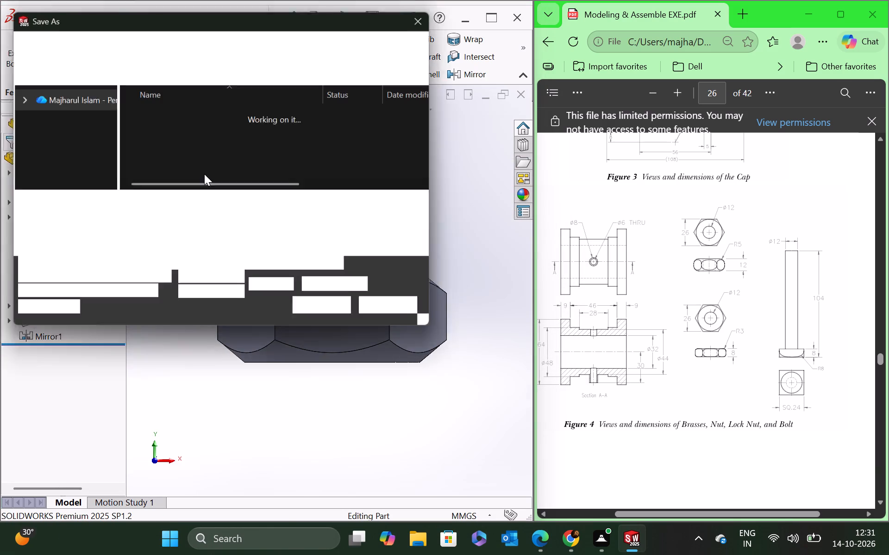
left_click(317, 309)
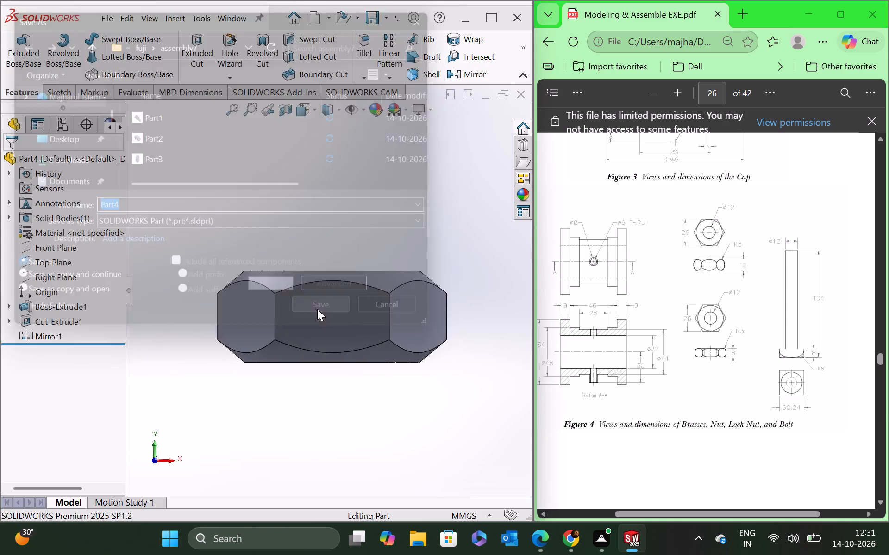
Save a copy of the nut as an Adobe PDF named Part4 in the assembly7 folder.
left_click(109, 21)
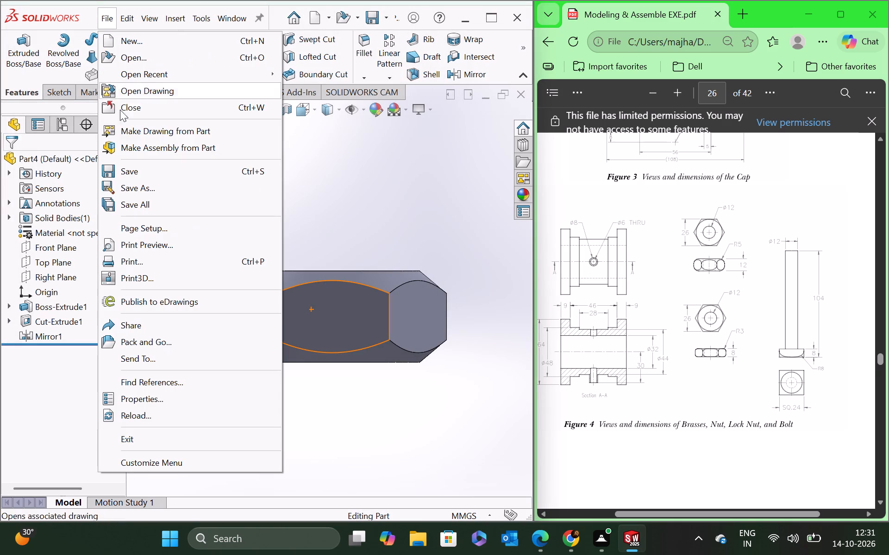
left_click(131, 191)
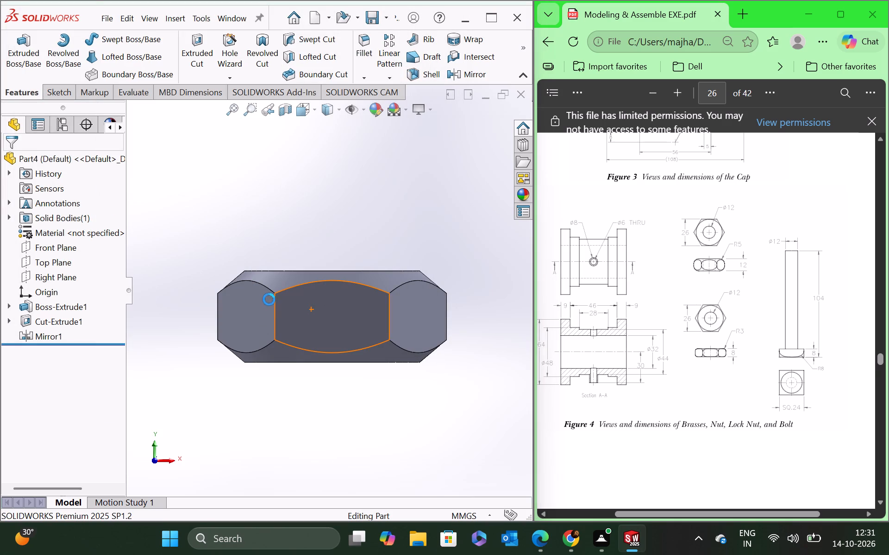
left_click(243, 223)
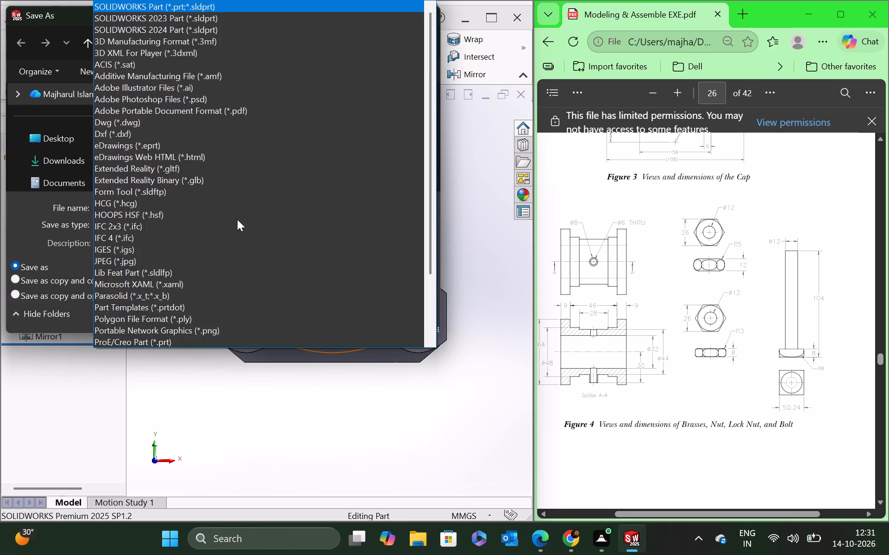
left_click(183, 110)
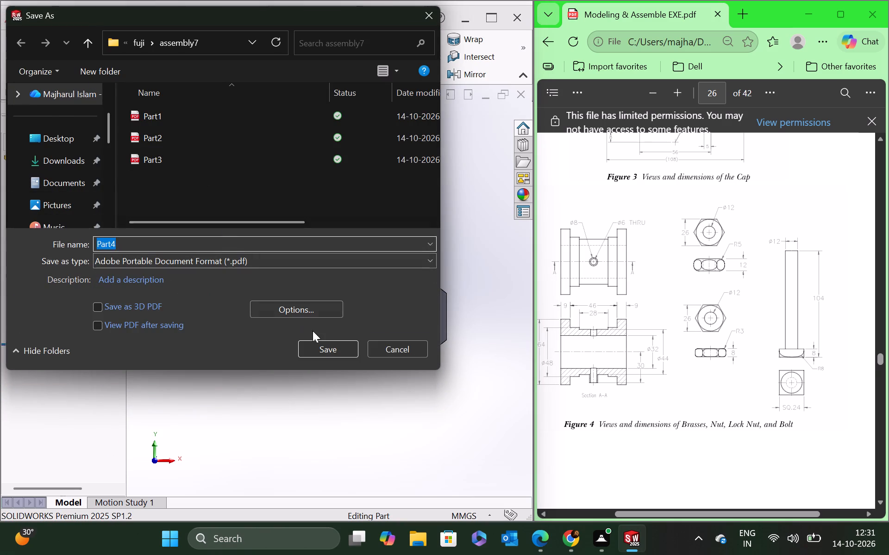
left_click(332, 352)
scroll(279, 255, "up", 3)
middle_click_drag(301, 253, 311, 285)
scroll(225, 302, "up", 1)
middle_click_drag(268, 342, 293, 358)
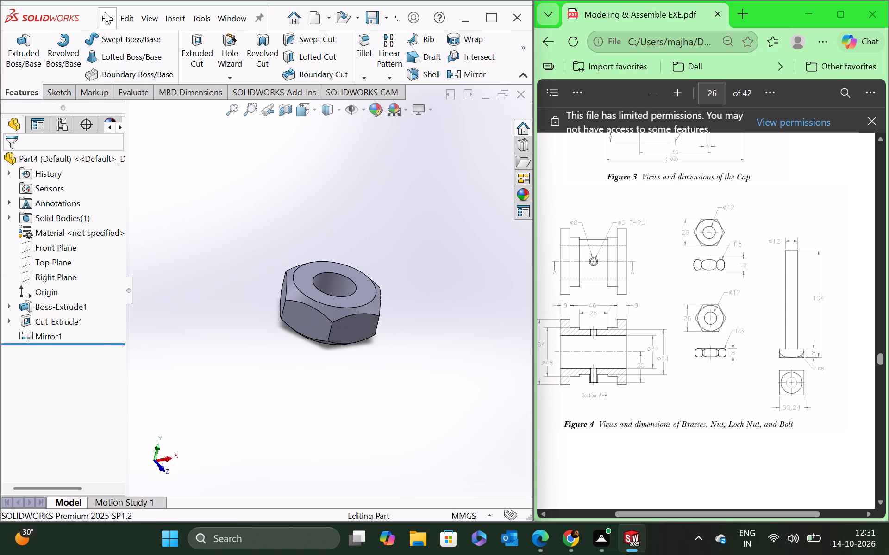
Create a new part document for the next component.
left_click(105, 12)
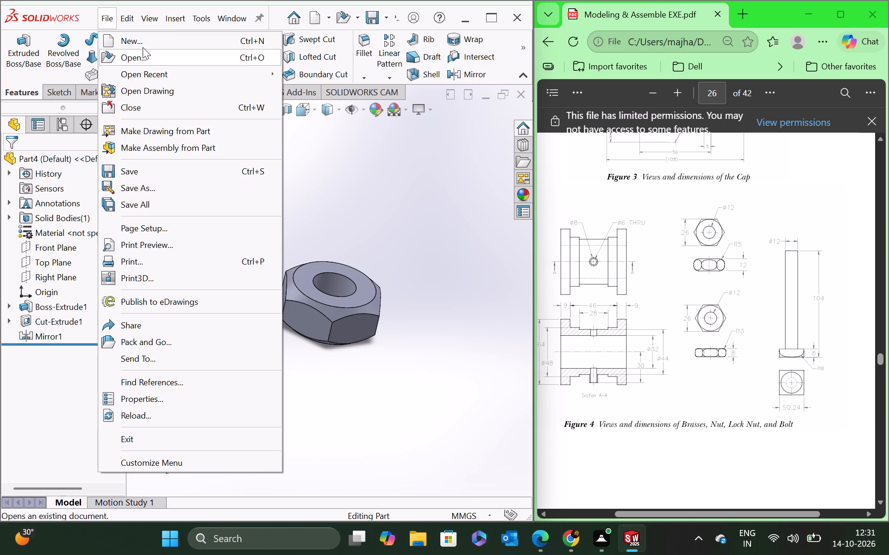
left_click(142, 37)
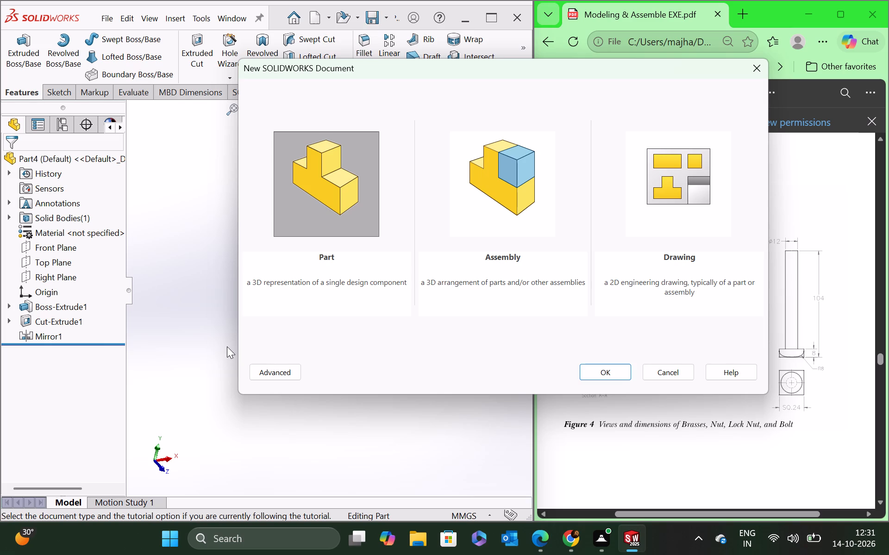
left_click(605, 373)
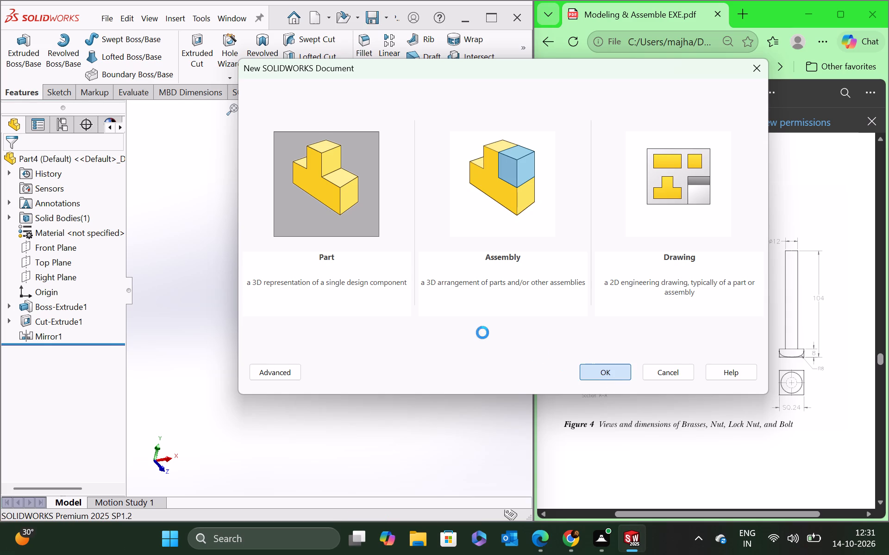
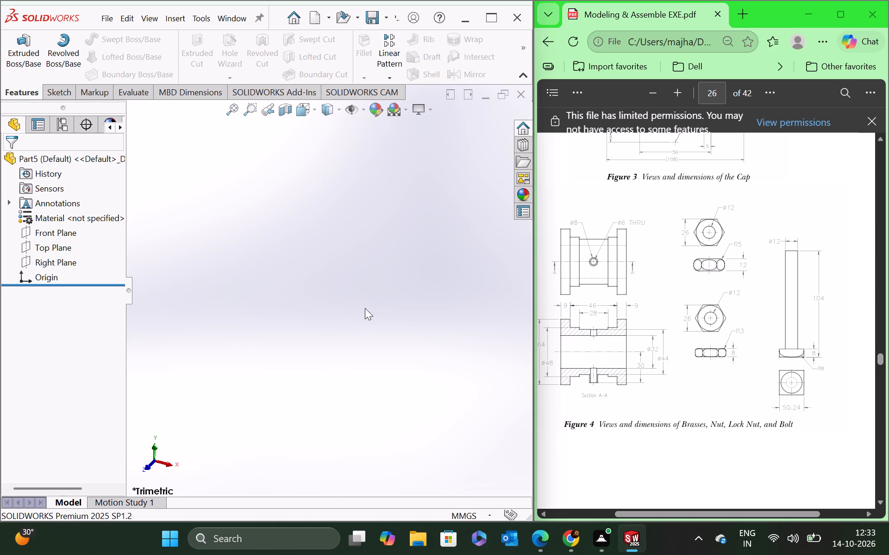
Sketch a six-sided polygon about 38 mm across flats on the Top Plane, centred on the origin.
left_click(442, 353)
left_click(54, 91)
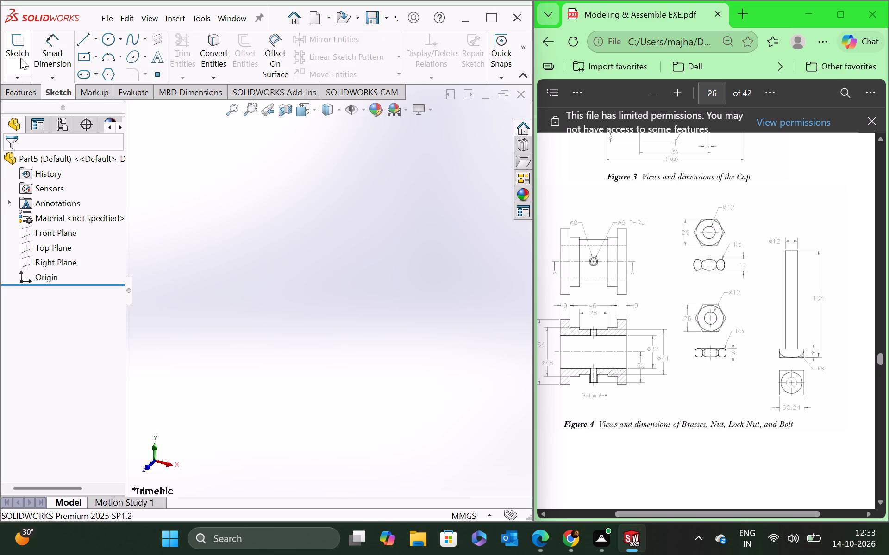
left_click(20, 58)
left_click(196, 277)
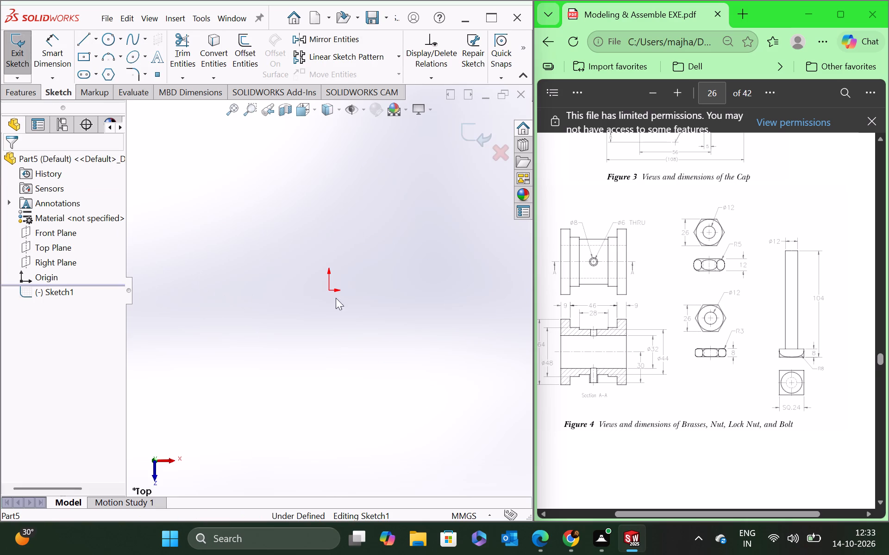
left_click(107, 75)
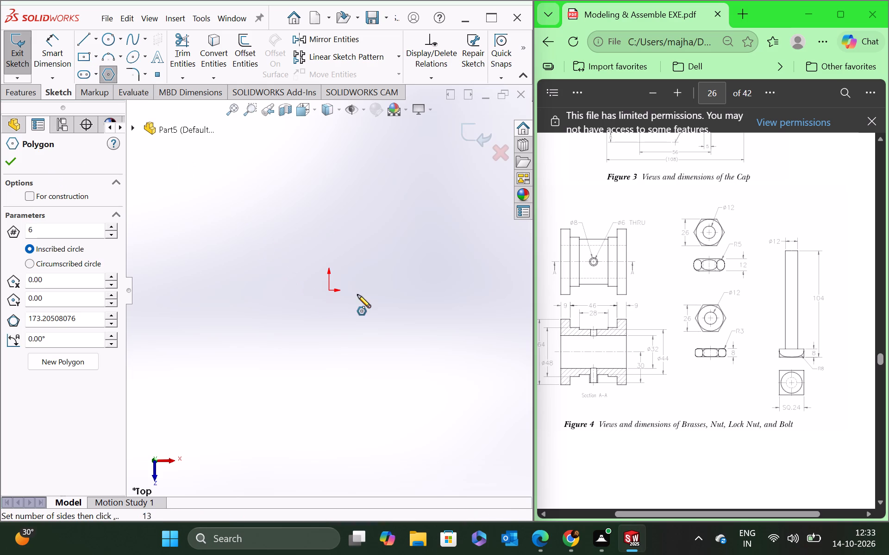
left_click(329, 290)
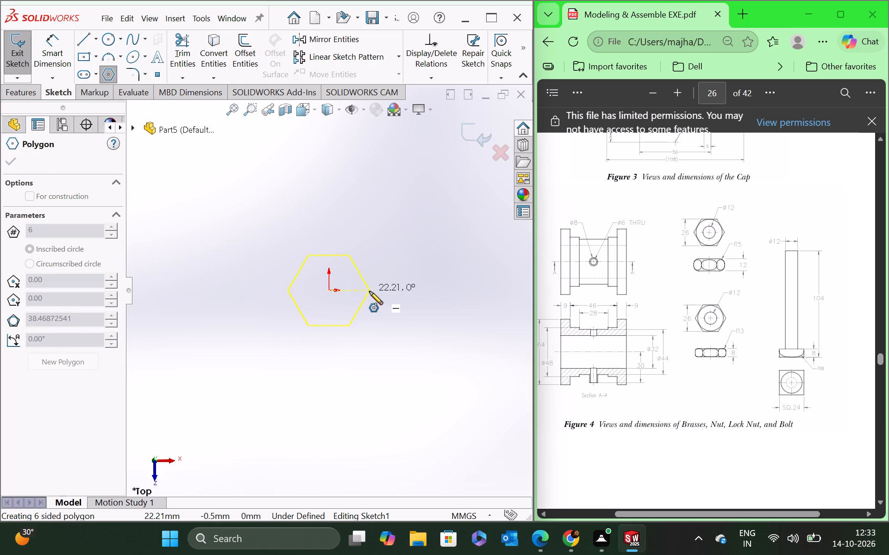
left_click(369, 291)
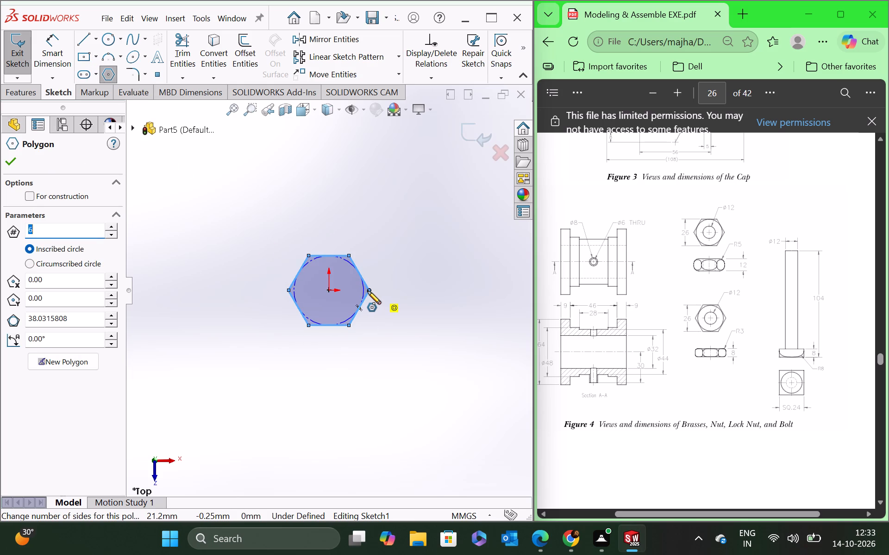
key("Escape")
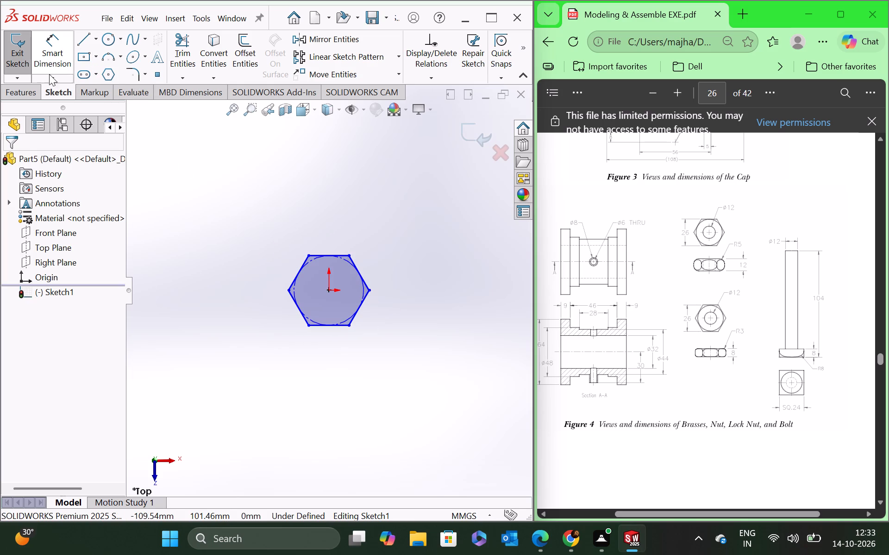
Add a Horizontal relation to the hexagon's lower edge.
right_click(326, 326)
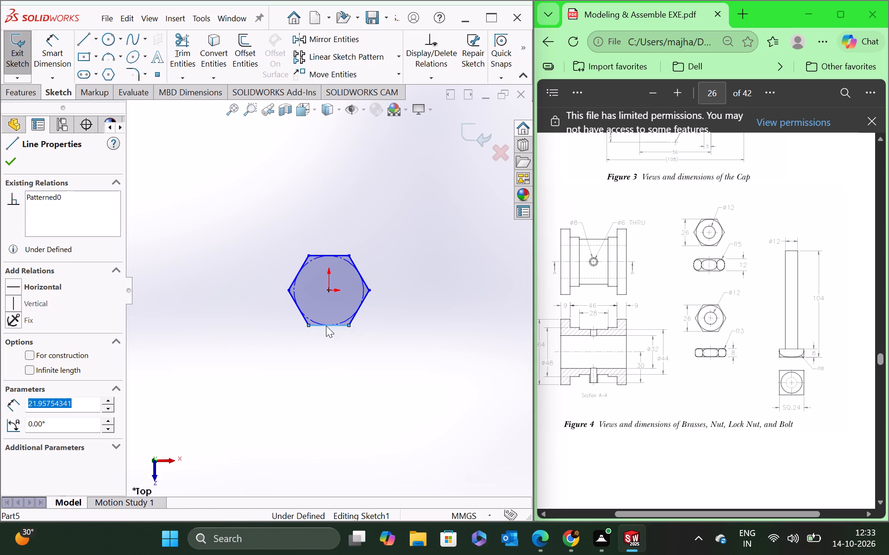
left_click(338, 222)
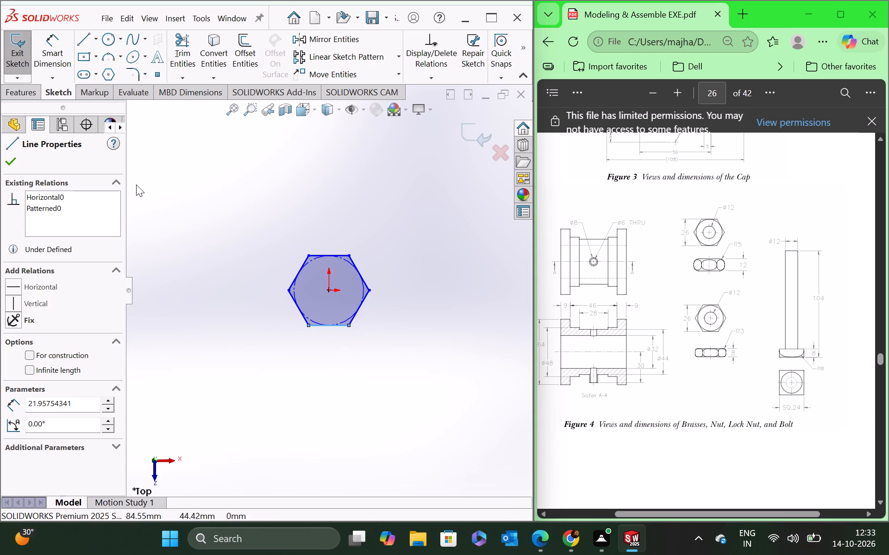
left_click(10, 159)
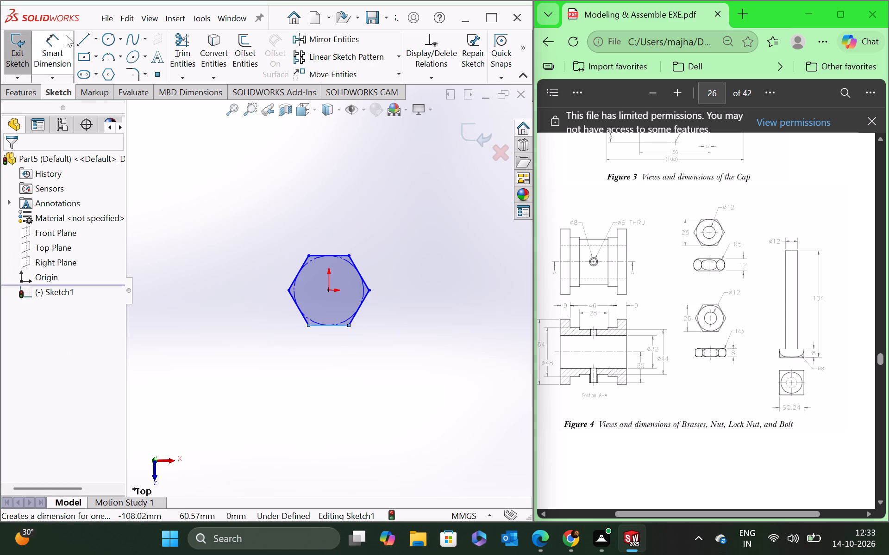
Dimension the distance between the hexagon's two horizontal edges as 26 mm.
left_click(66, 35)
left_click(332, 327)
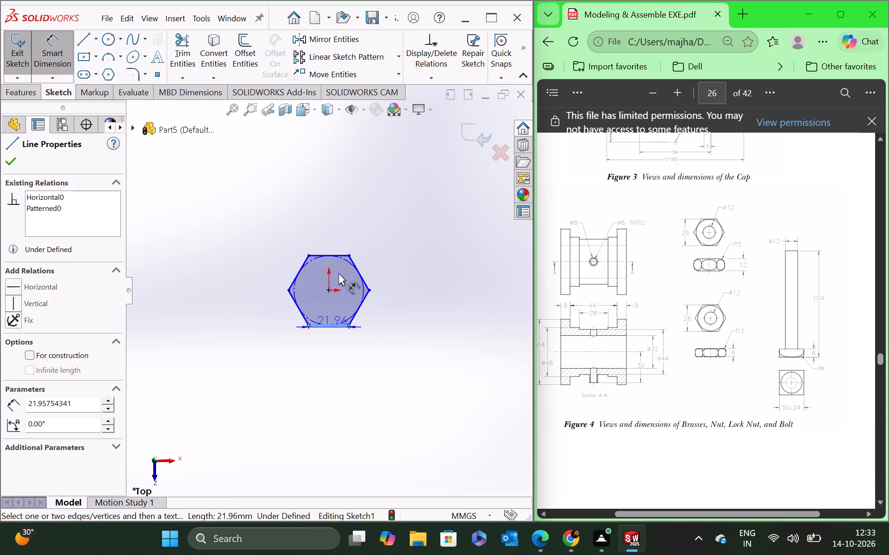
left_click(337, 255)
left_click(439, 282)
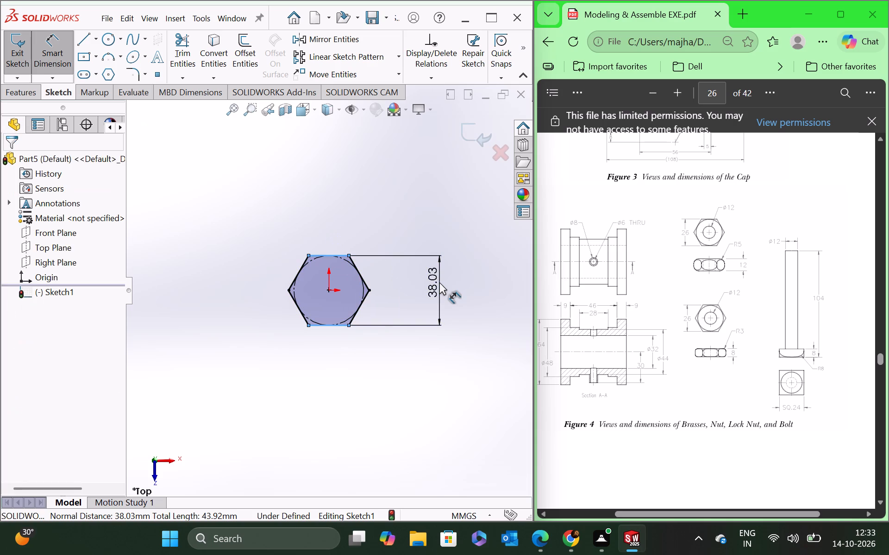
type("26")
key("Return")
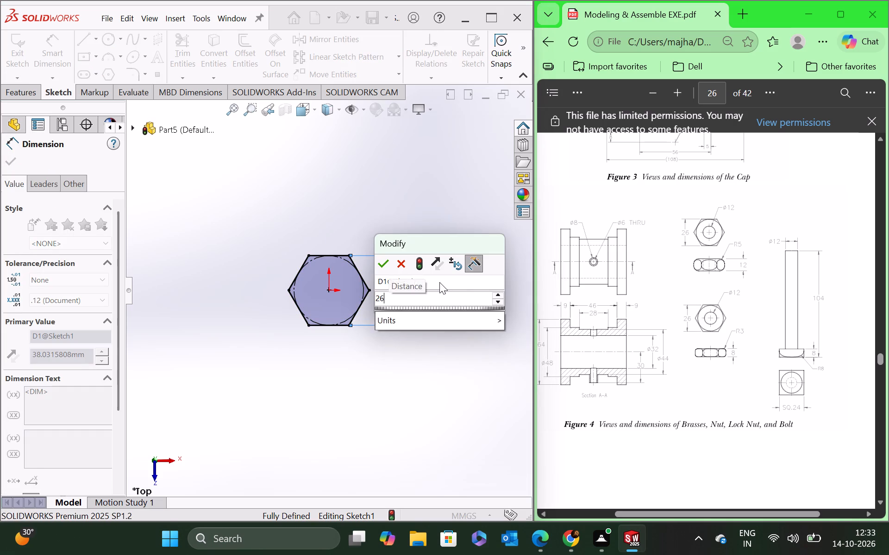
left_click(13, 157)
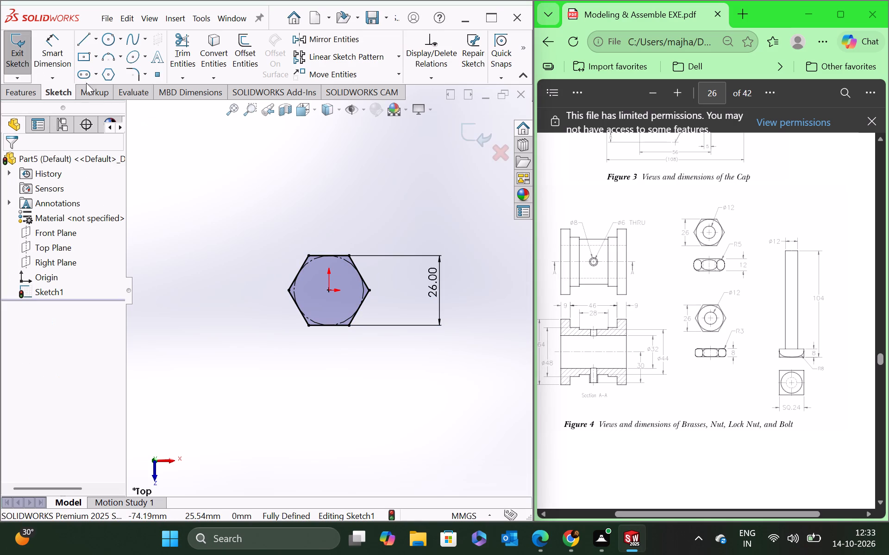
Sketch a circle centred on the origin inside the hexagon and dimension its diameter as 12 mm.
left_click(110, 40)
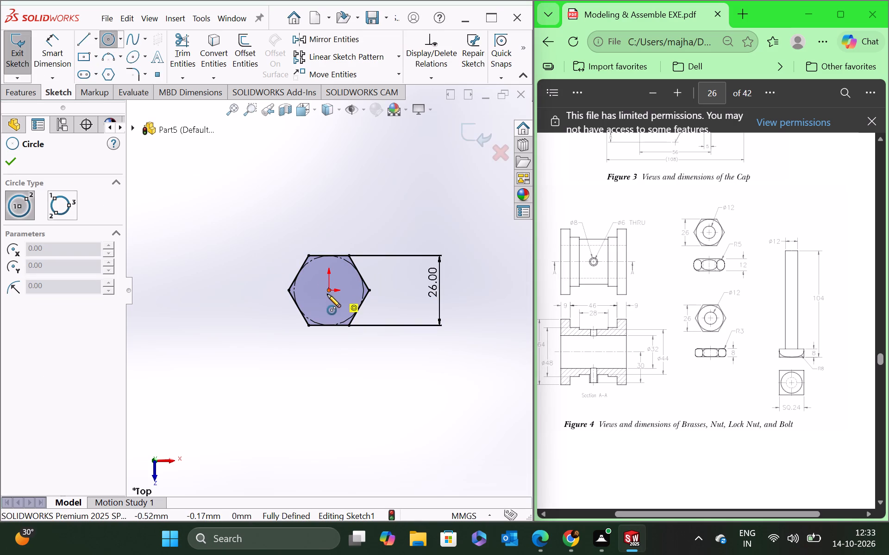
left_click(329, 290)
left_click(346, 278)
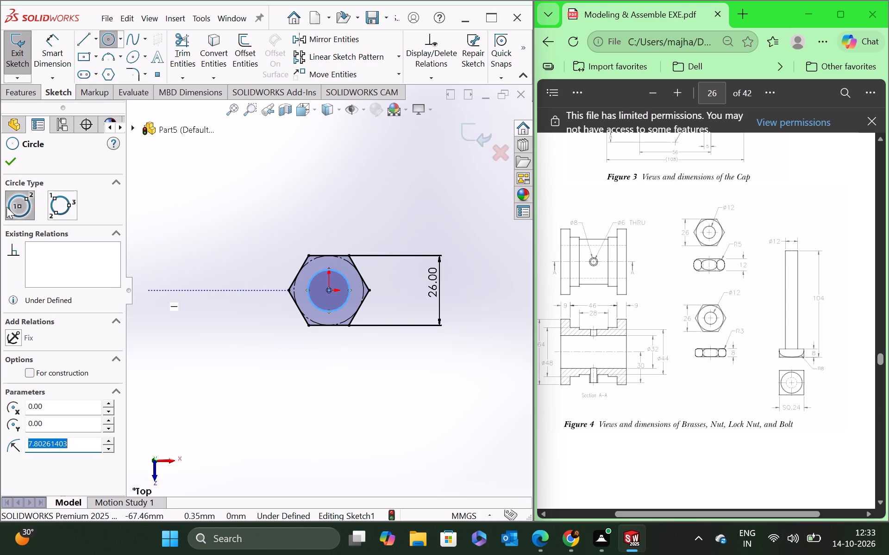
left_click(9, 160)
left_click(50, 43)
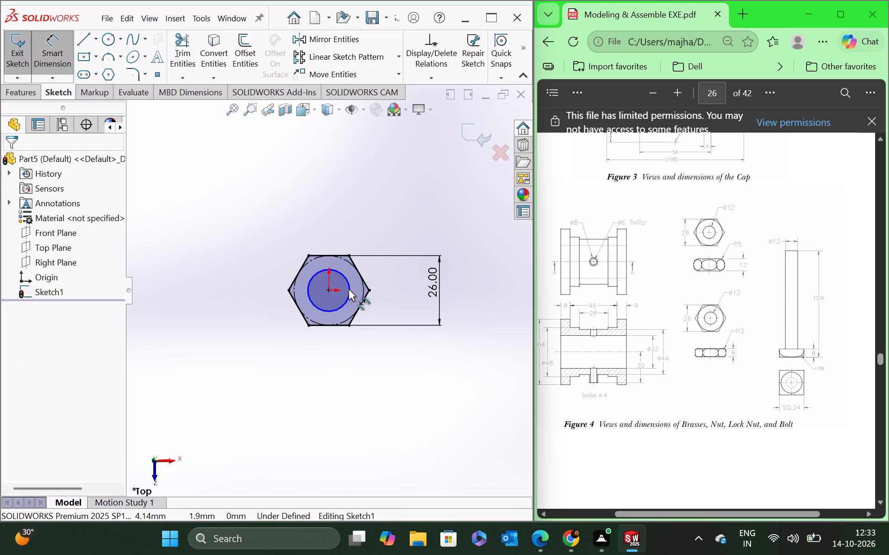
left_click(350, 290)
left_click(411, 294)
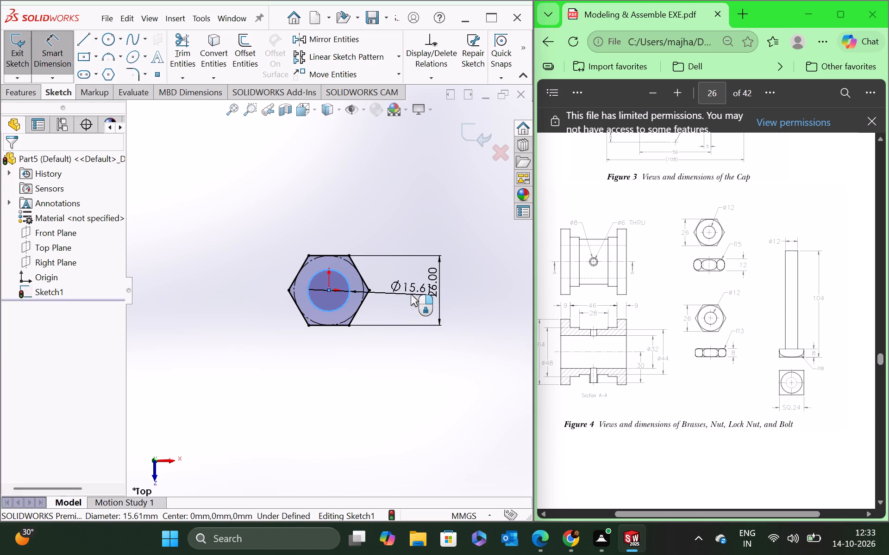
type("12")
key("Return")
left_click(9, 161)
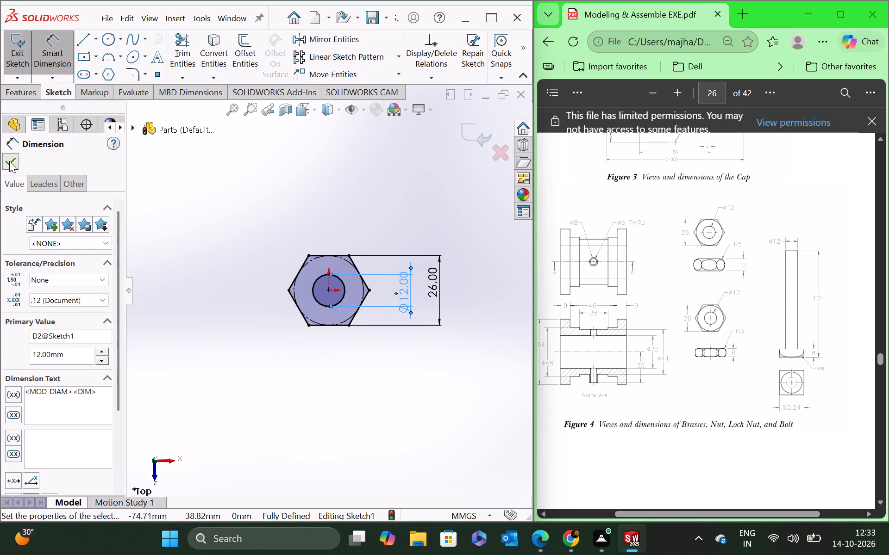
Extrude the hexagon with its central hole as a Mid Plane boss 8 mm thick.
left_click(39, 89)
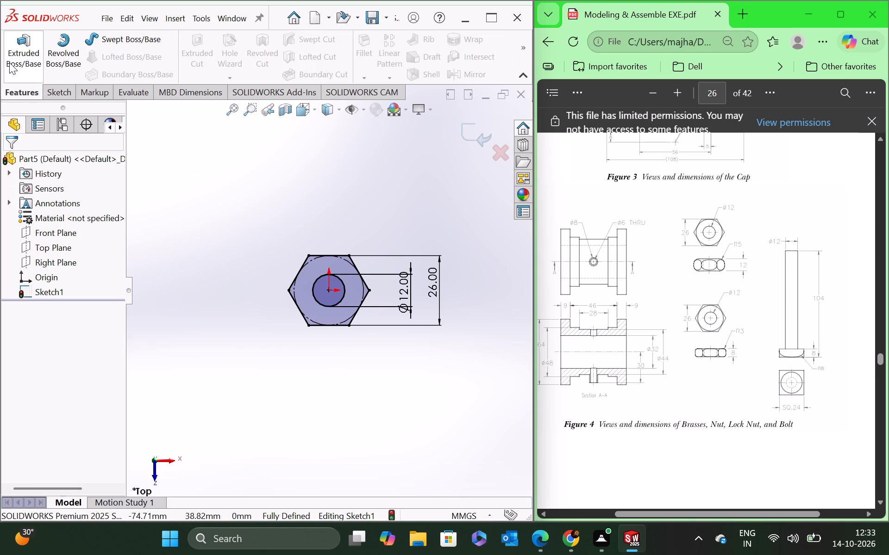
left_click(14, 63)
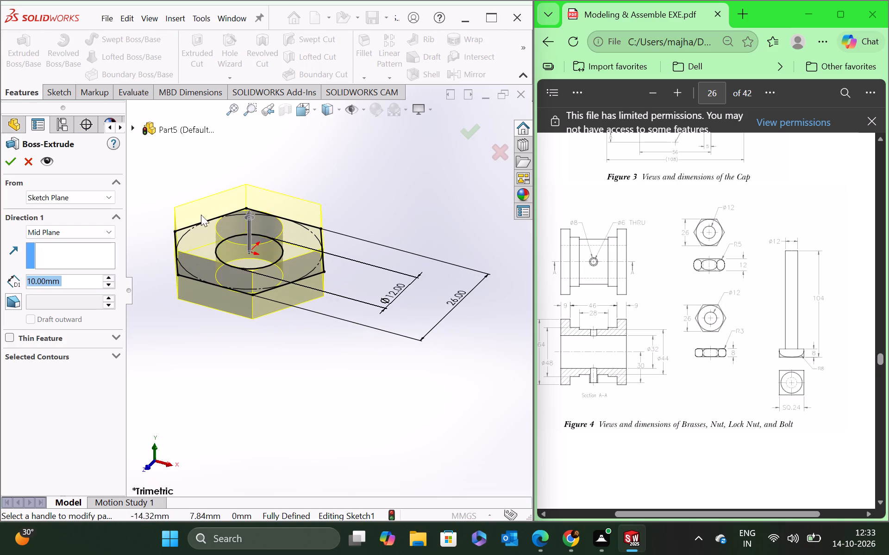
double_click(68, 281)
key("8")
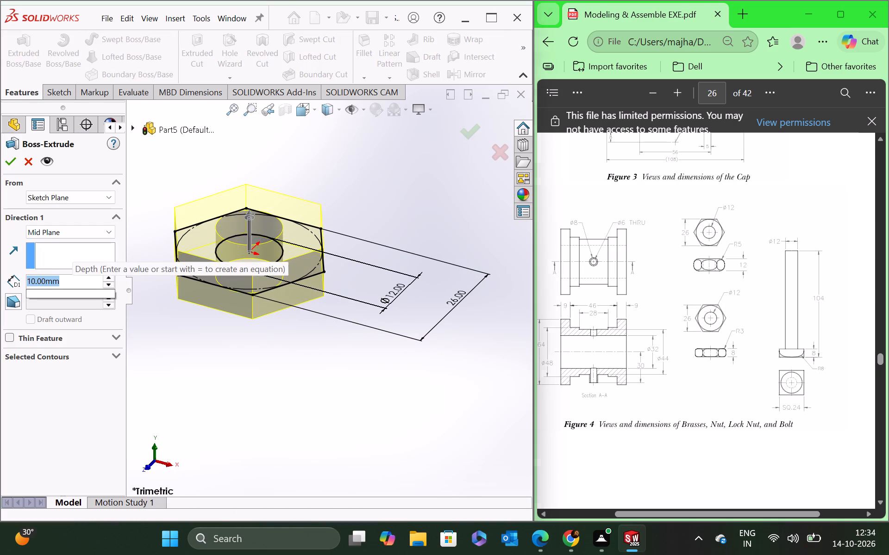
key("Return")
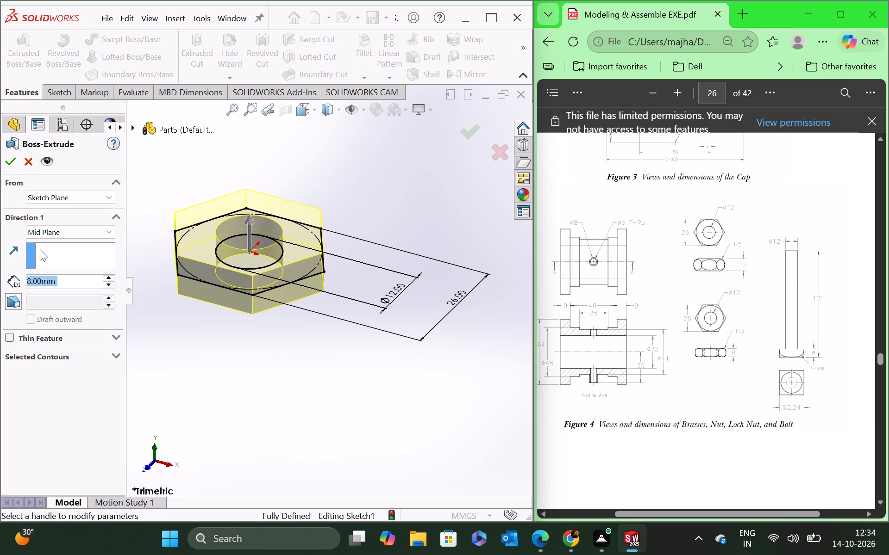
left_click(11, 160)
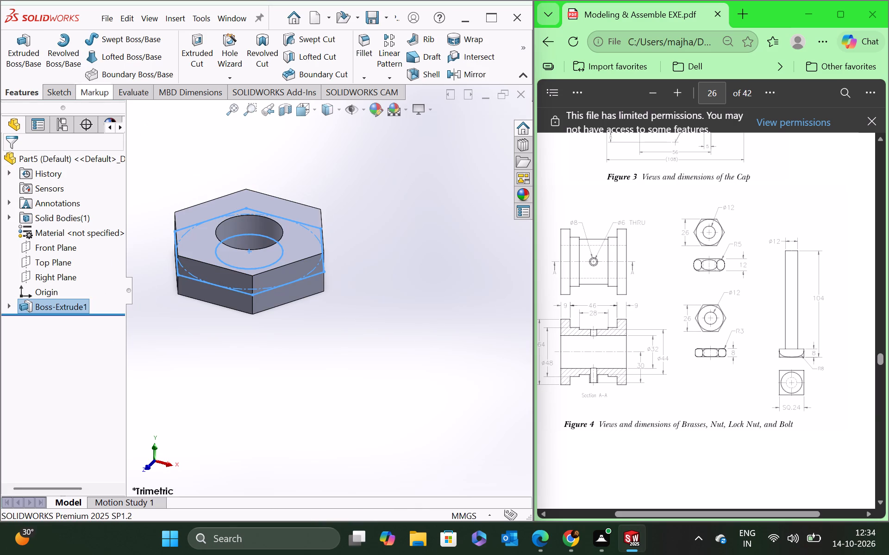
On the lock nut's top face, sketch an origin-centred circle of 13 mm radius touching the hexagon's sides.
right_click(207, 208)
left_click(234, 191)
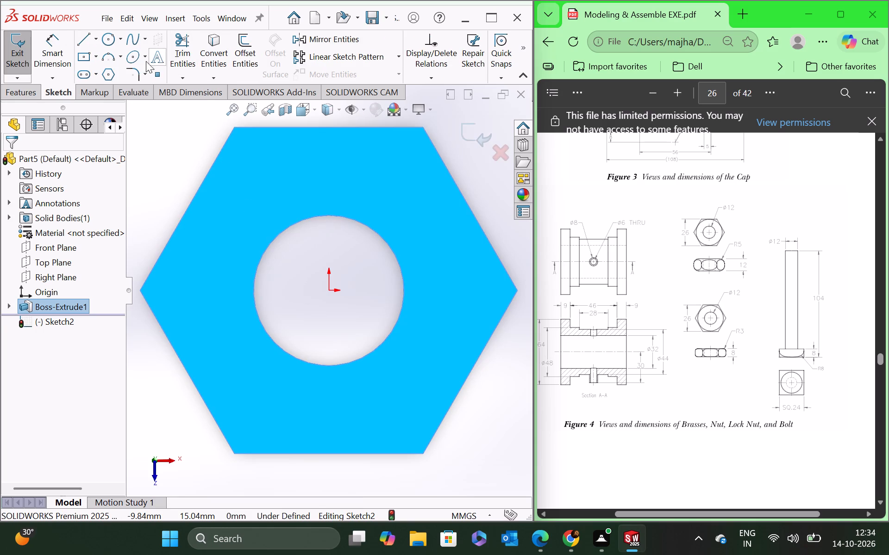
left_click(111, 39)
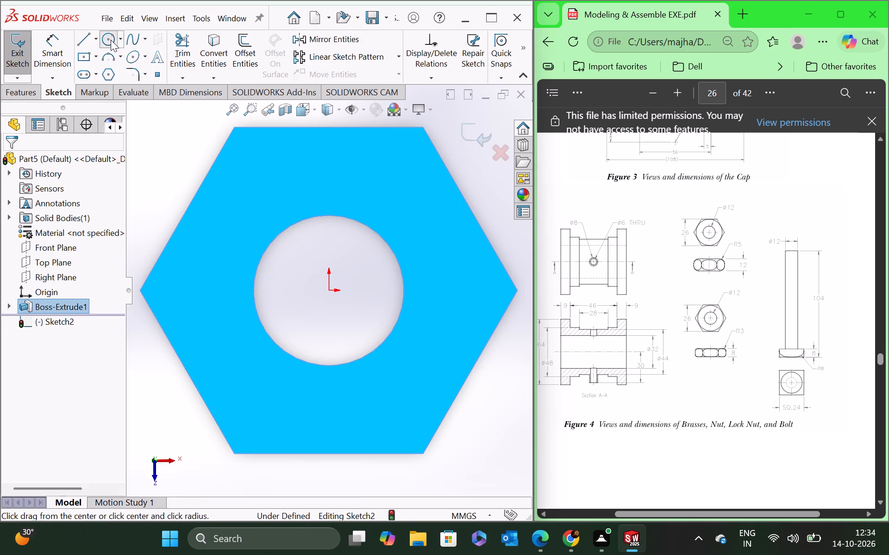
left_click(329, 290)
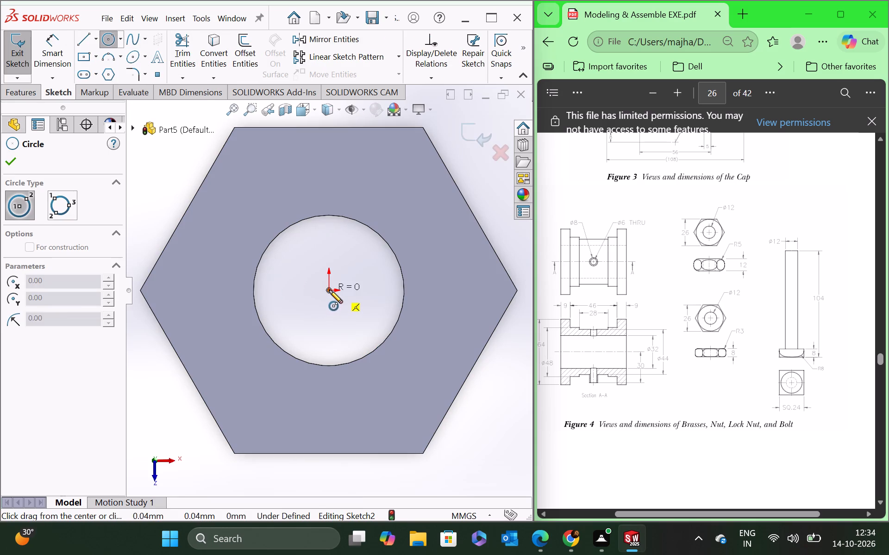
left_click(468, 204)
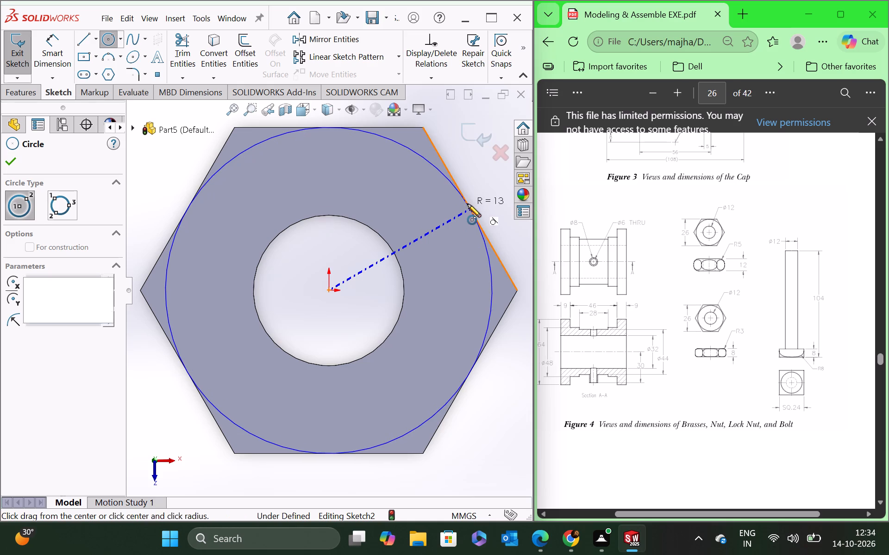
left_click(8, 161)
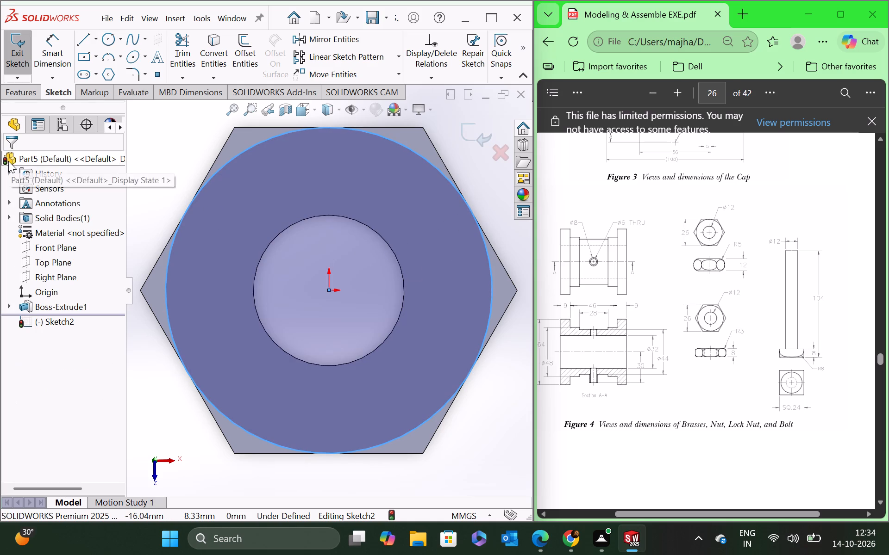
Cut-extrude the circle Through All with the side to cut flipped and a 70-degree draft, chamfering the nut's upper corners.
scroll(255, 313, "down", 2)
scroll(282, 314, "up", 5)
middle_click_drag(349, 419, 345, 377)
middle_click(345, 377)
scroll(266, 320, "down", 4)
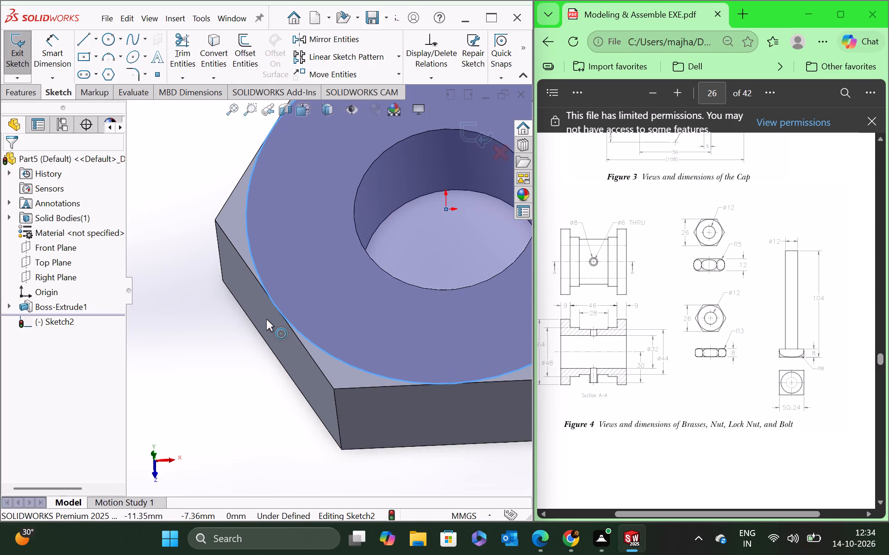
scroll(266, 319, "up", 3)
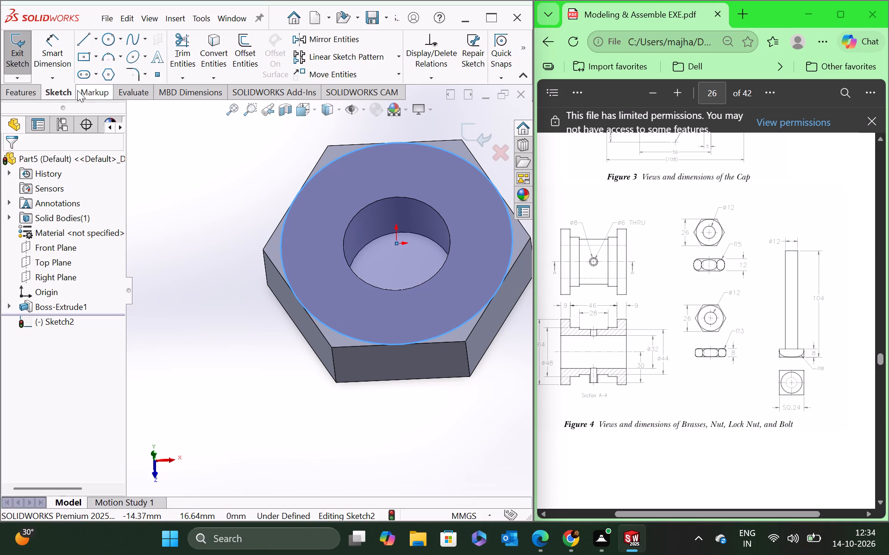
left_click(25, 92)
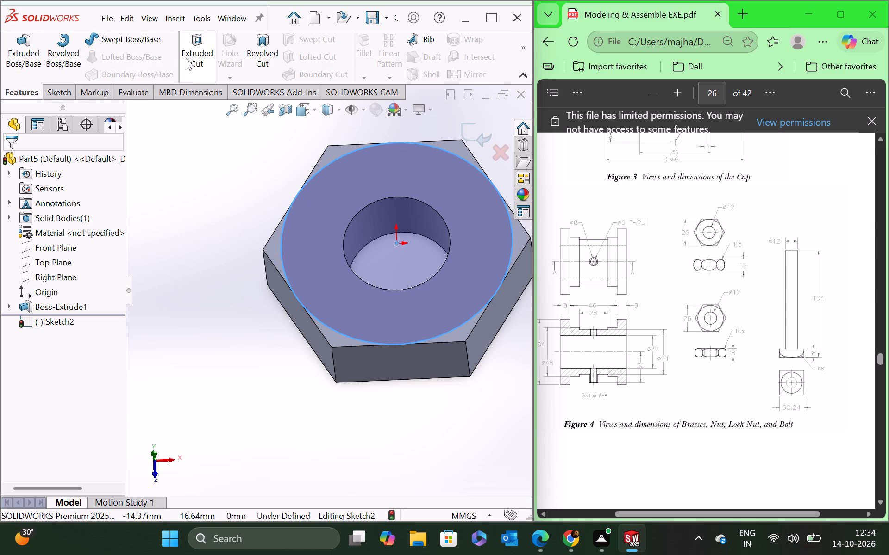
left_click(193, 62)
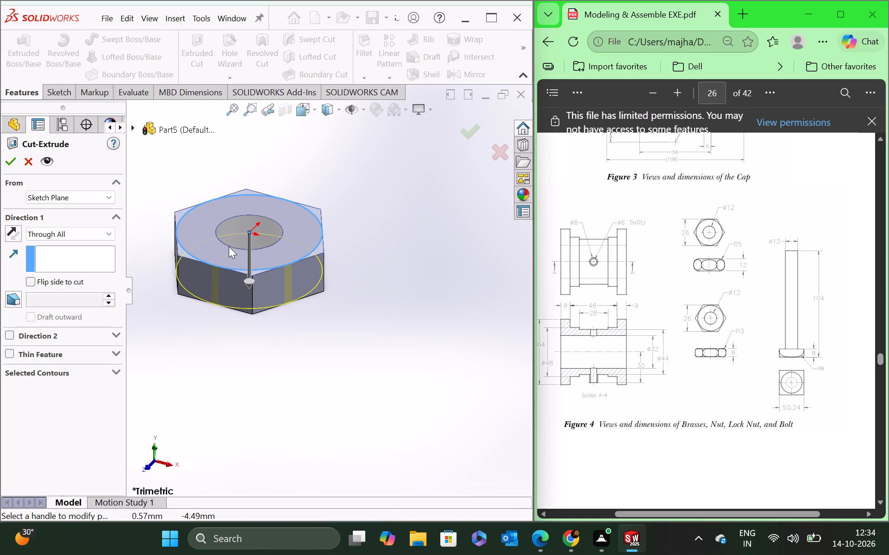
left_click(32, 281)
left_click(17, 297)
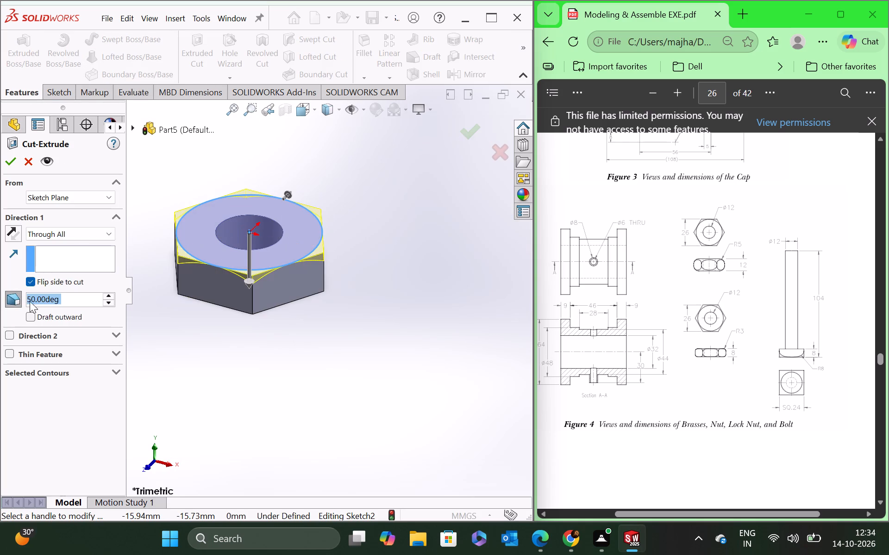
double_click(66, 299)
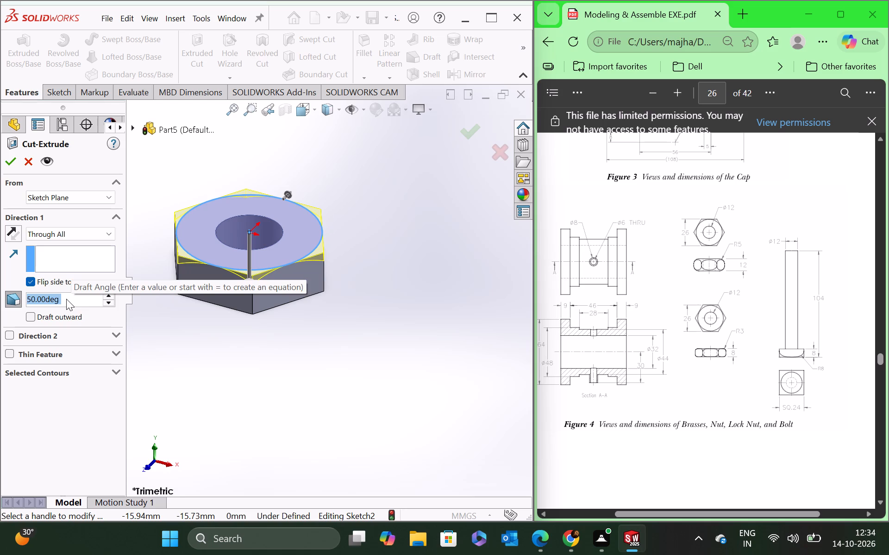
type("70")
key("Return")
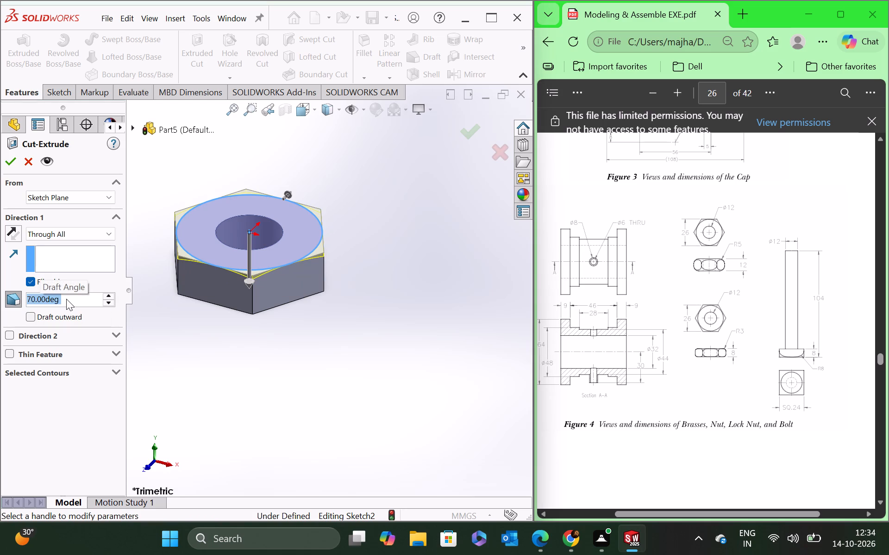
left_click(9, 158)
Mirror the drafted corner cut about the Top Plane onto the nut's underside.
middle_click_drag(234, 321, 234, 294)
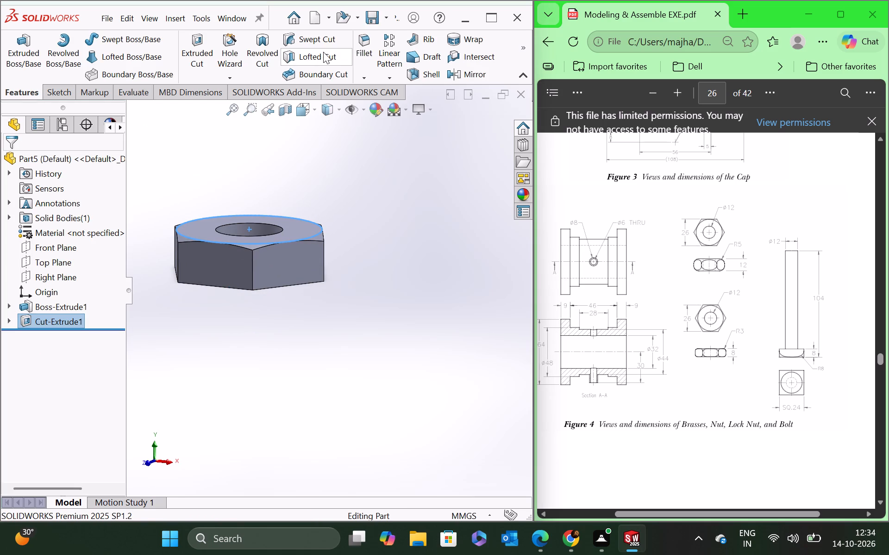
left_click(469, 72)
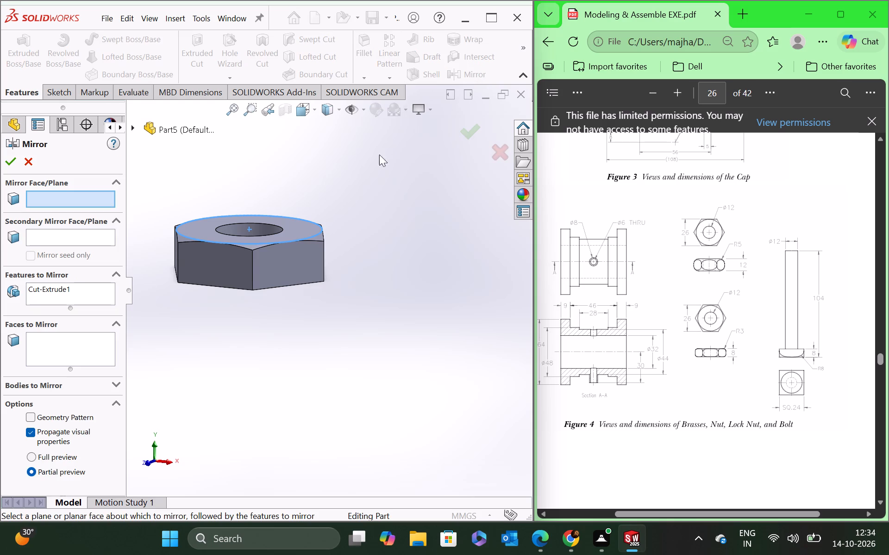
left_click(132, 127)
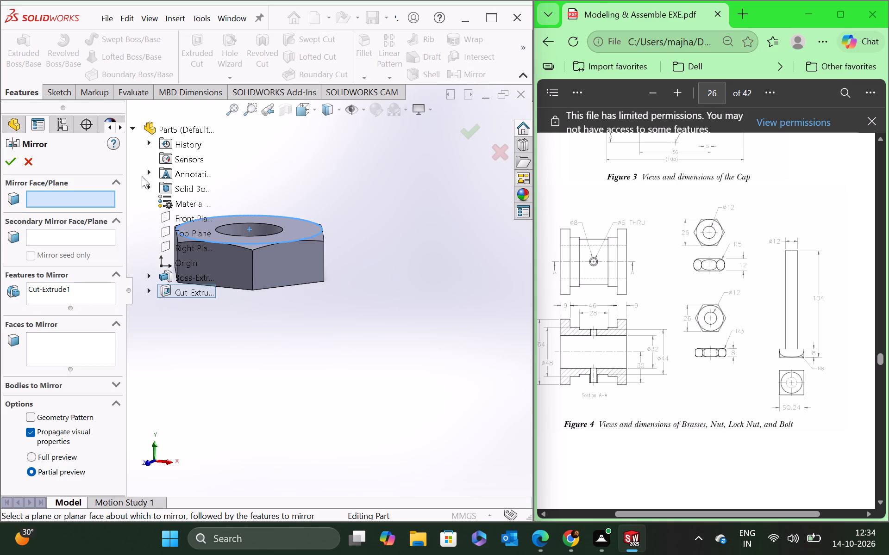
left_click(175, 233)
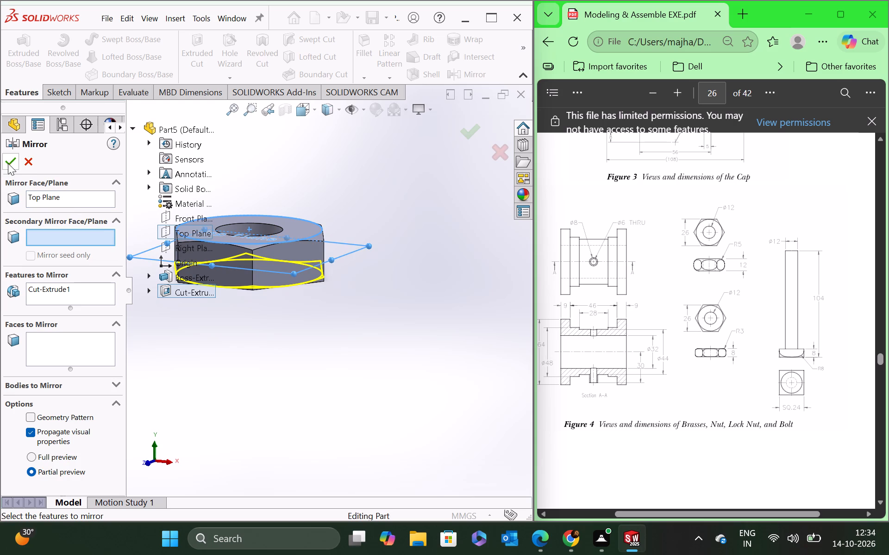
left_click(10, 163)
Save the lock nut as a SOLIDWORKS part file named Part5.
scroll(315, 233, "up", 3)
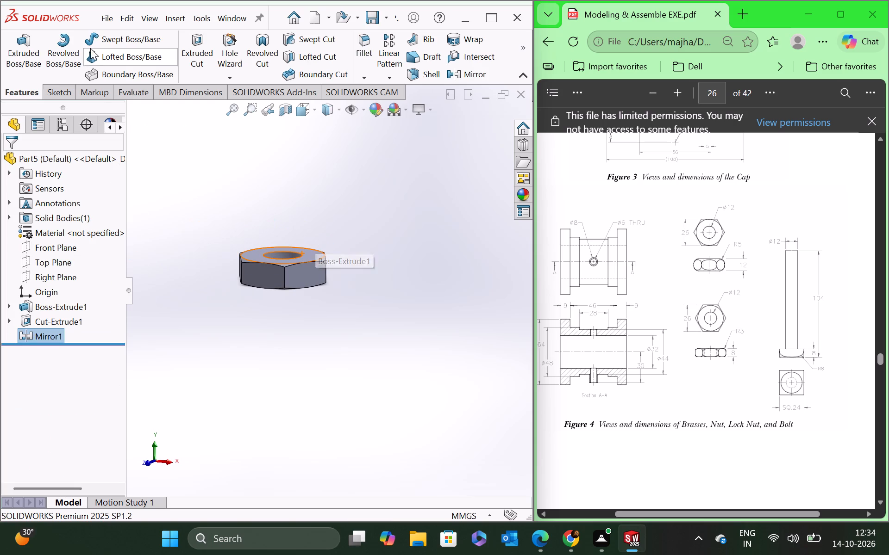
left_click(107, 20)
double_click(380, 219)
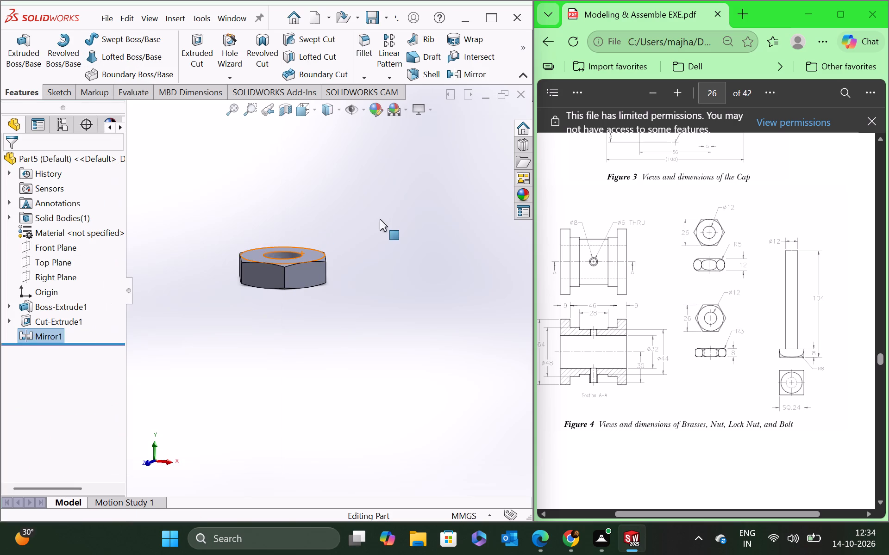
left_click(108, 13)
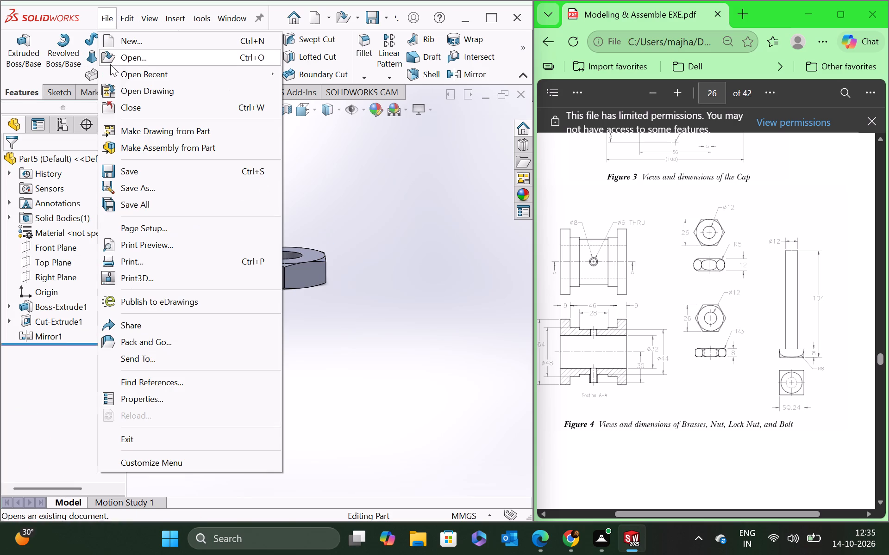
left_click(120, 187)
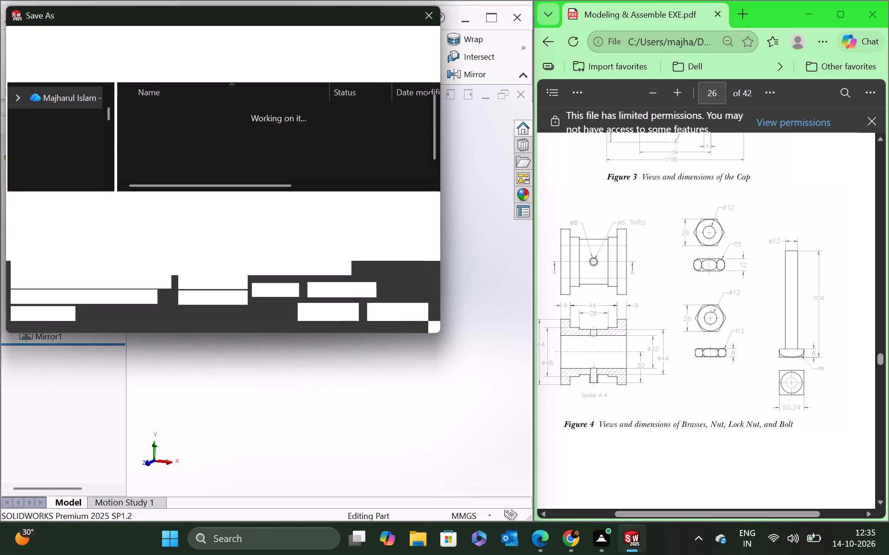
left_click(328, 315)
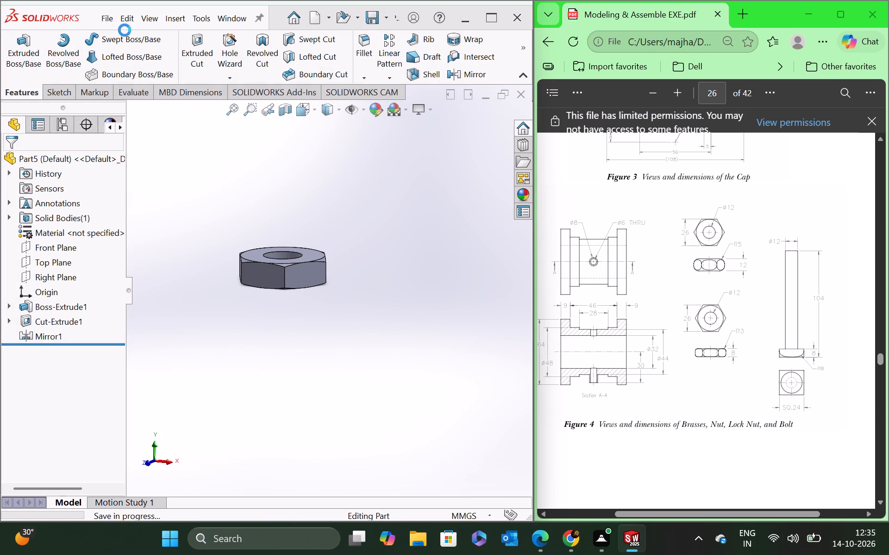
Save a copy of the lock nut as an Adobe PDF named Part5 in the assembly7 folder.
left_click(111, 21)
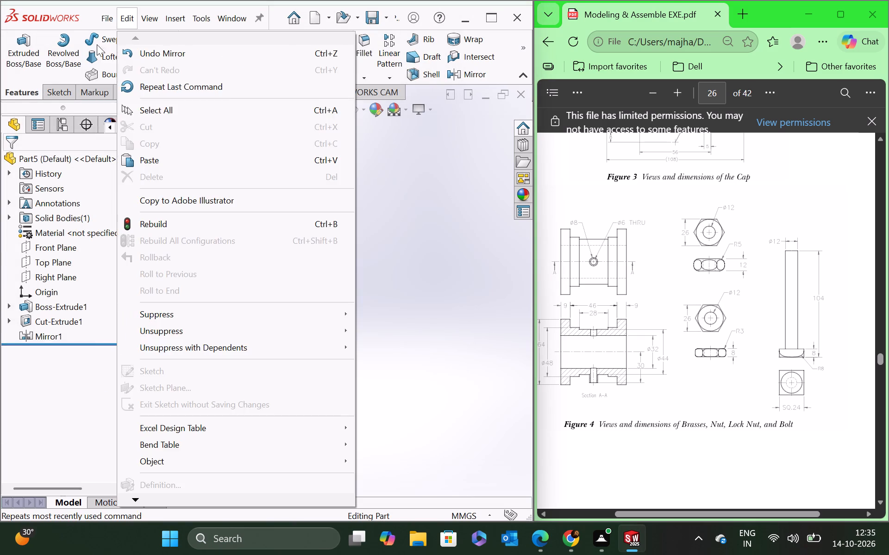
left_click(102, 22)
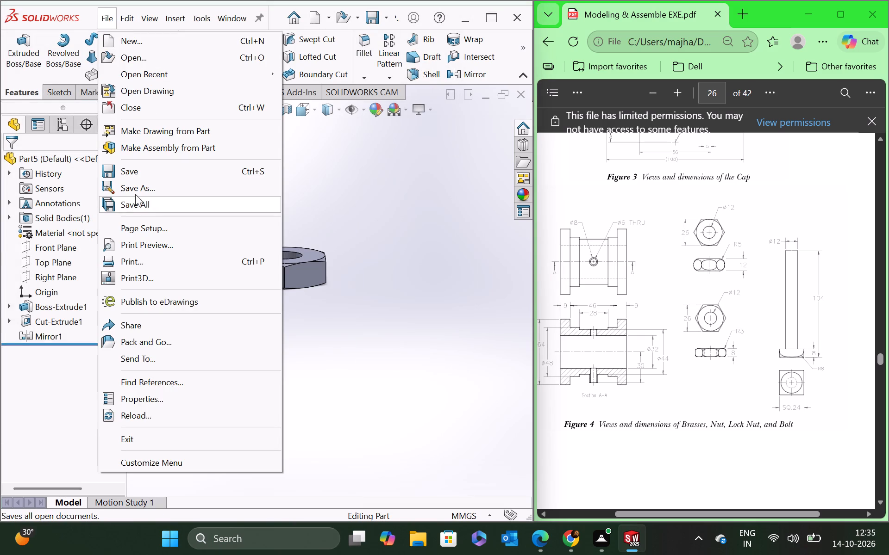
left_click(138, 189)
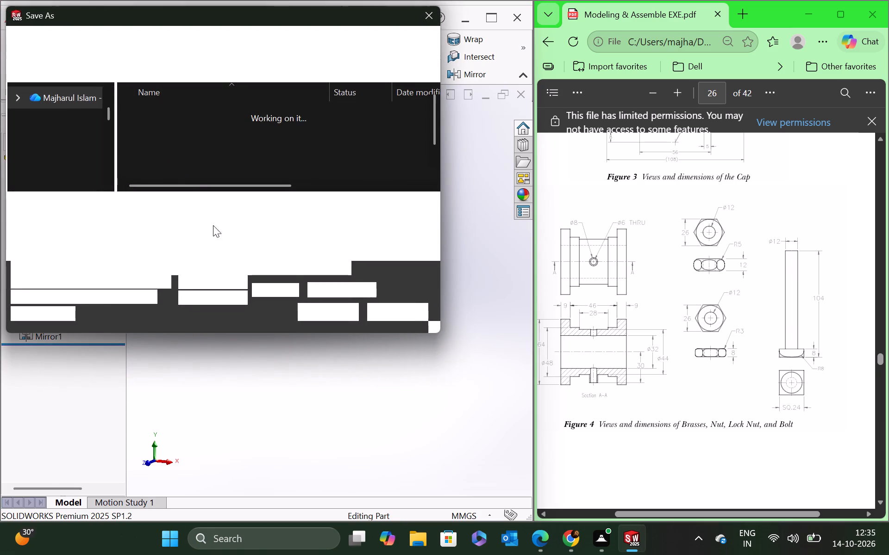
left_click(217, 222)
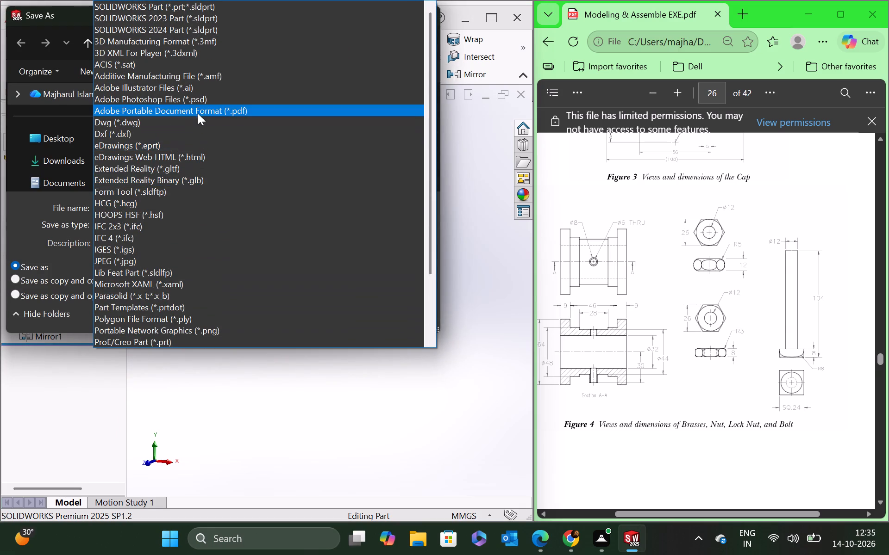
left_click(198, 112)
left_click(333, 342)
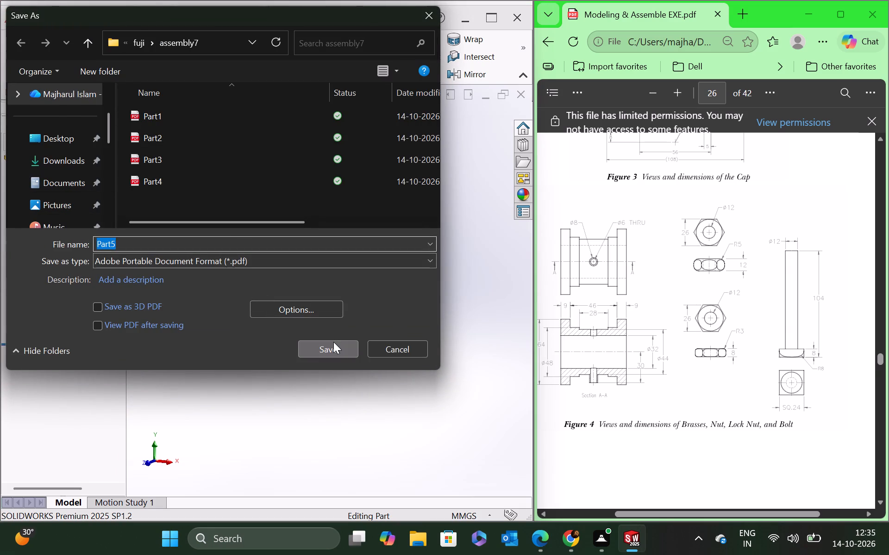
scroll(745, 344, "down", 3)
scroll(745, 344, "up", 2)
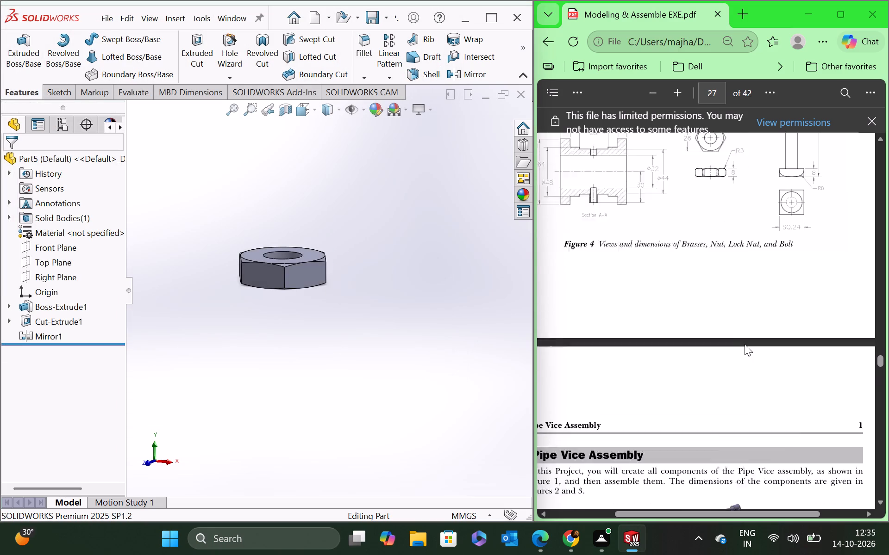
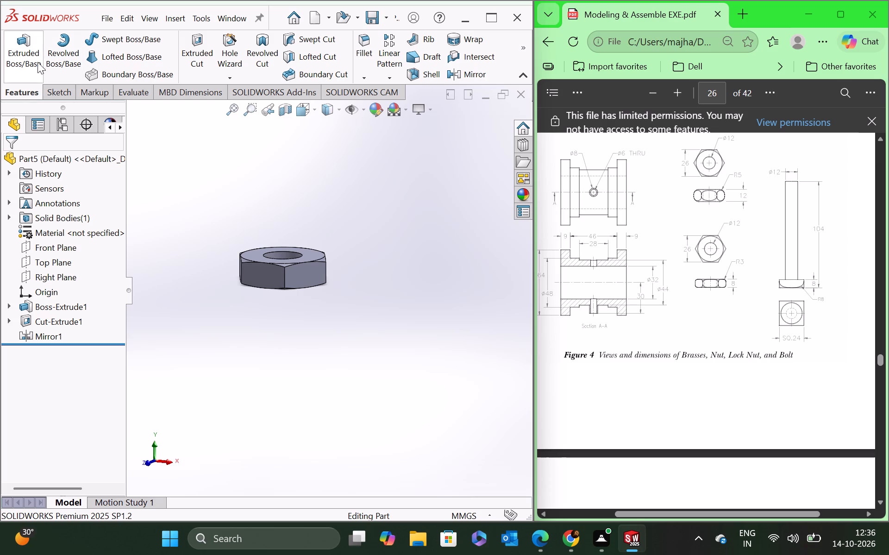
Create a new part document for the bolt shown in Figure 4.
left_click(51, 92)
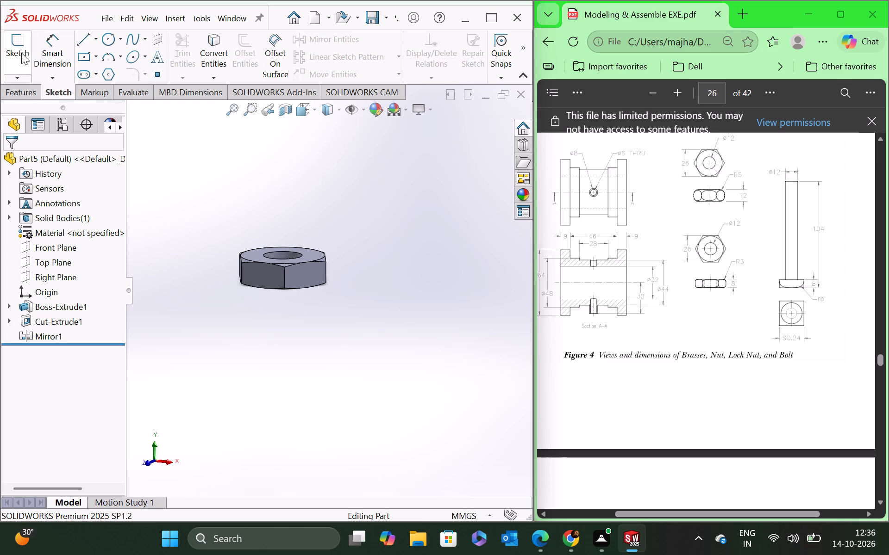
left_click(108, 16)
left_click(119, 34)
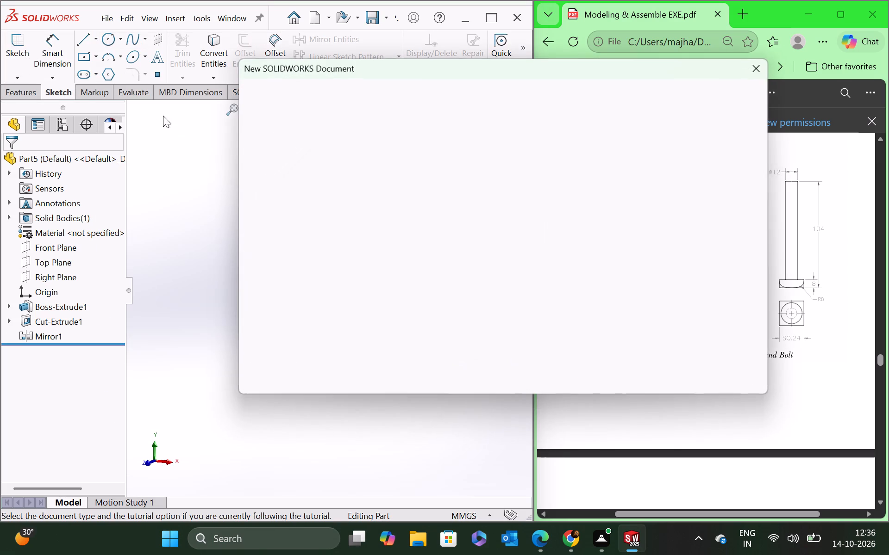
left_click(612, 372)
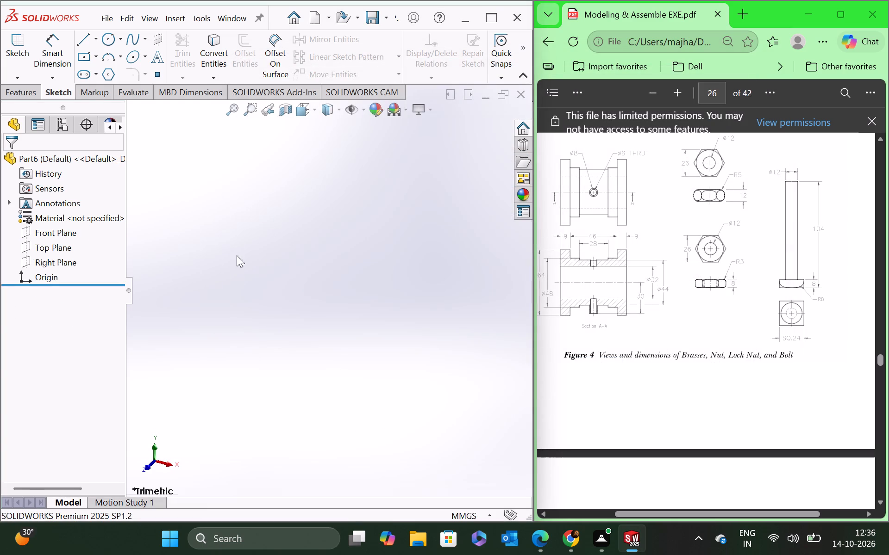
Sketch a center rectangle about 26 mm high on the Top Plane, centred on the origin.
left_click(20, 60)
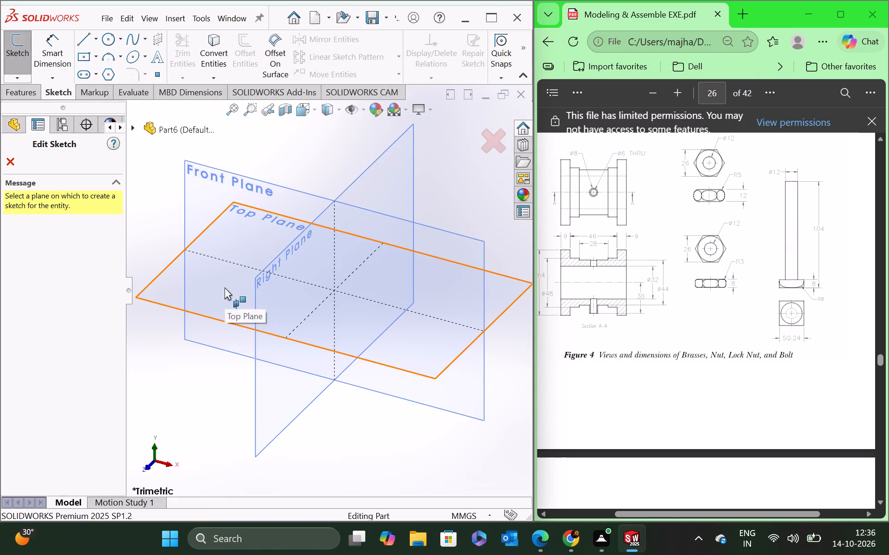
left_click(225, 287)
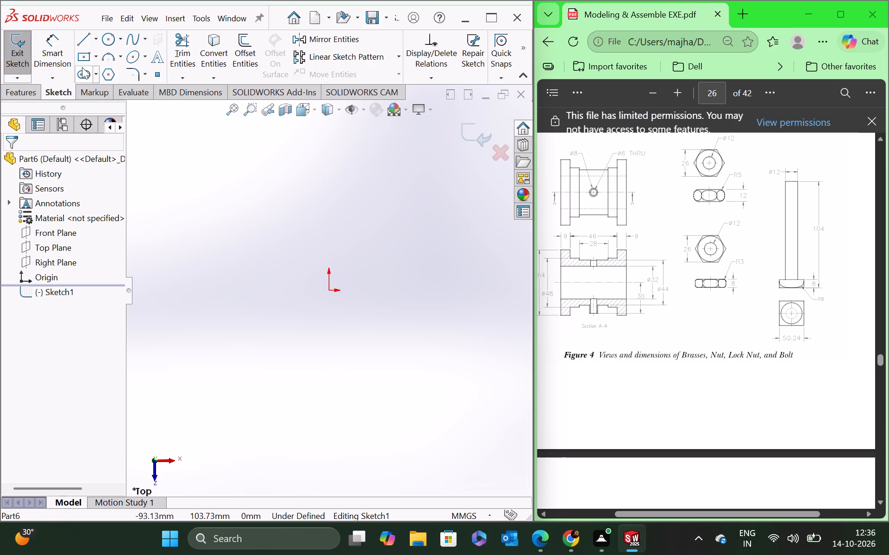
left_click(84, 52)
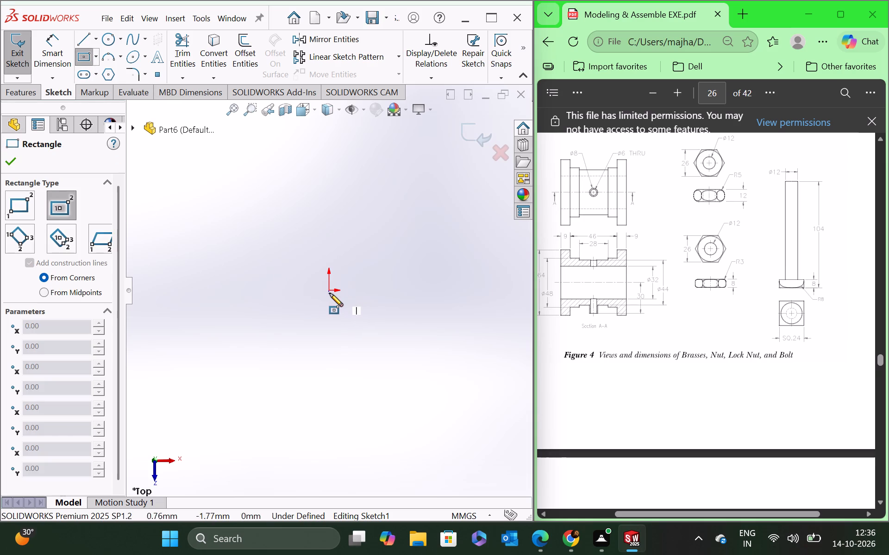
left_click(330, 290)
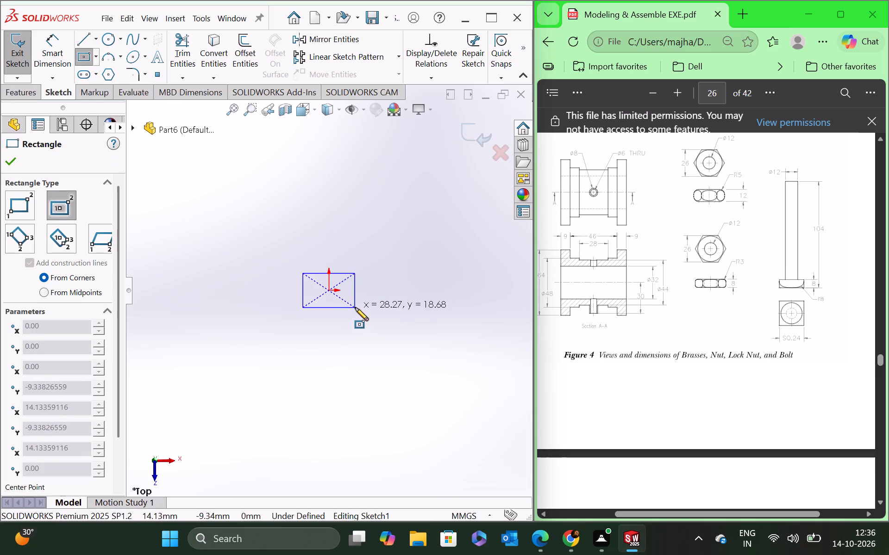
left_click(355, 314)
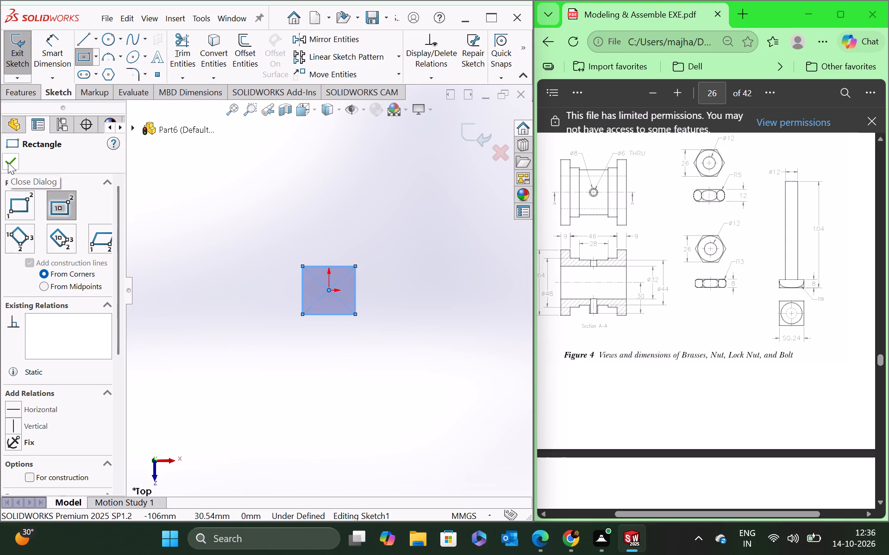
left_click(8, 162)
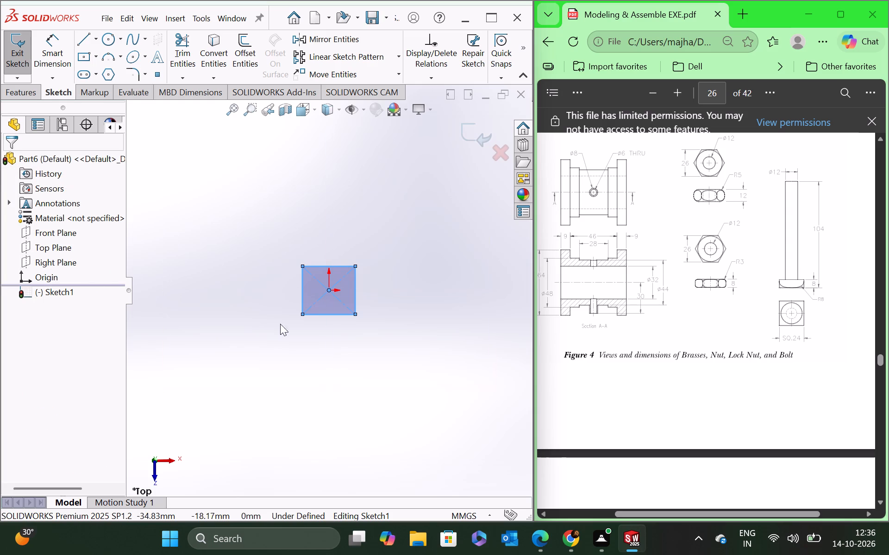
Dimension the rectangle's height and width to 24 mm each, making it the square bolt head profile.
scroll(339, 306, "down", 6)
middle_click_drag(318, 362, 313, 336)
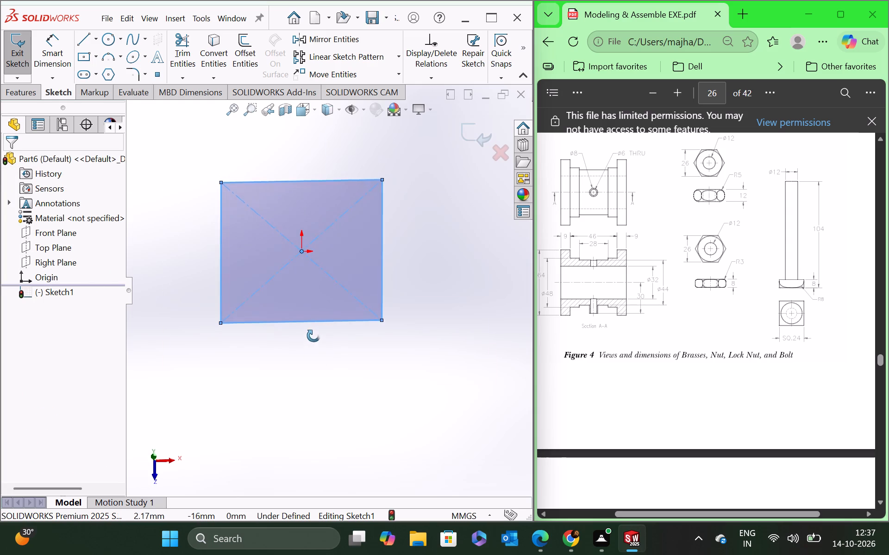
middle_click_drag(313, 336, 322, 326)
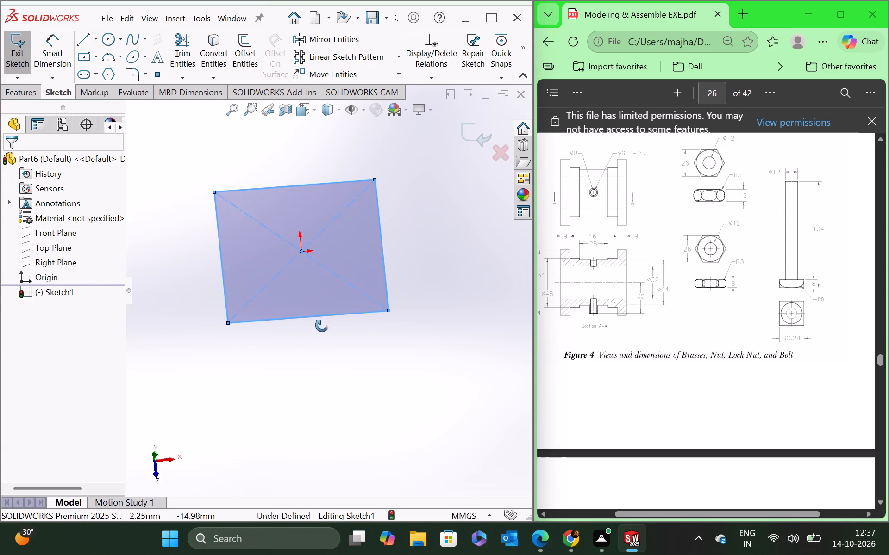
middle_click_drag(322, 326, 320, 342)
left_click(56, 54)
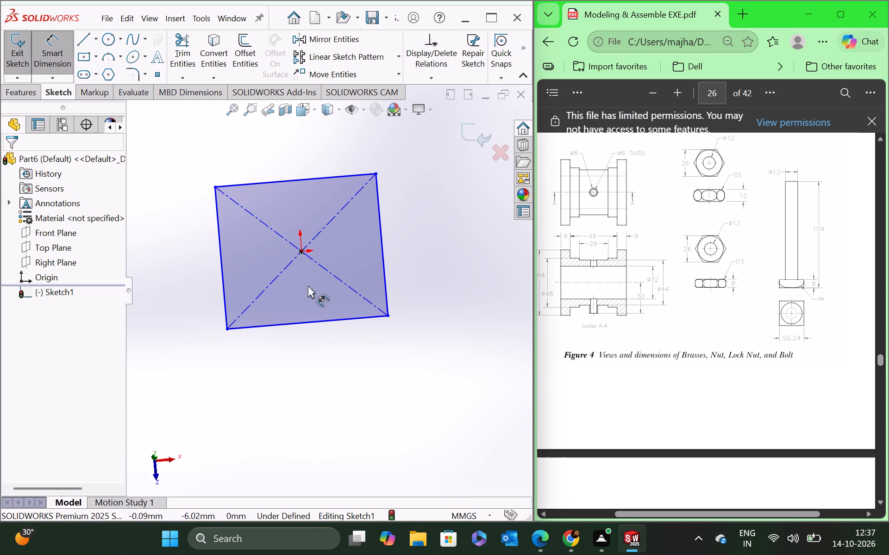
left_click(386, 275)
left_click(431, 277)
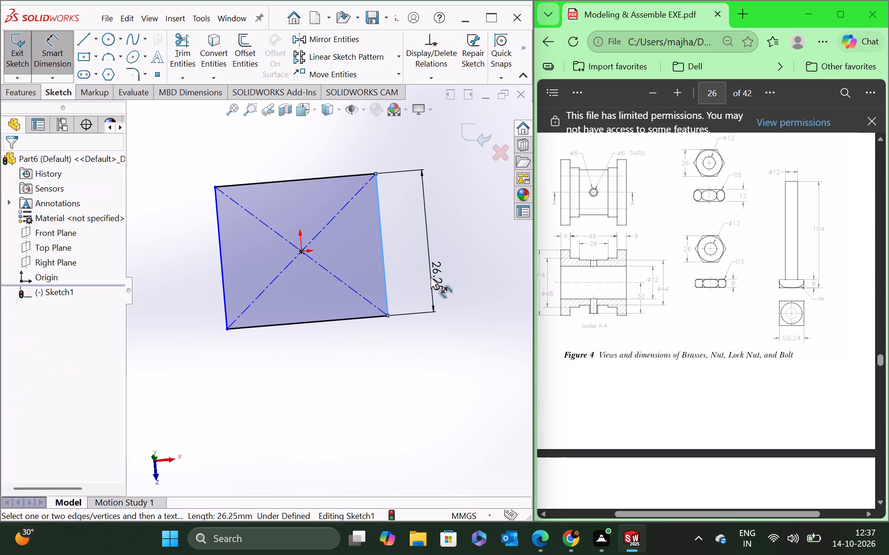
type("24")
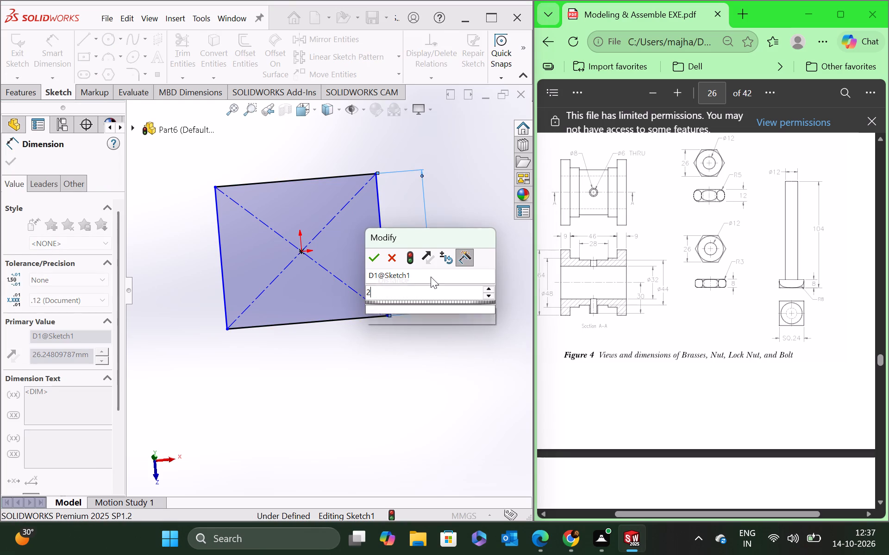
key("Return")
left_click(351, 320)
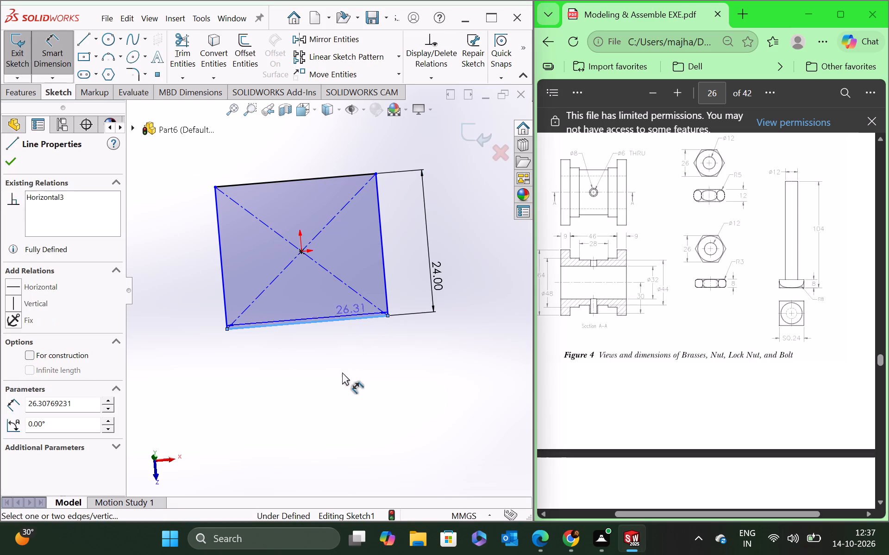
left_click(342, 372)
type("24")
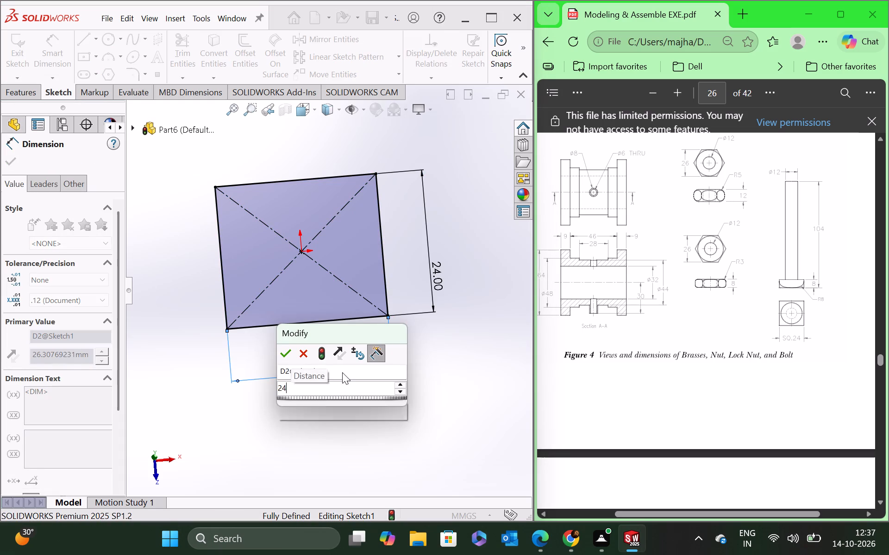
key("Return")
left_click(11, 161)
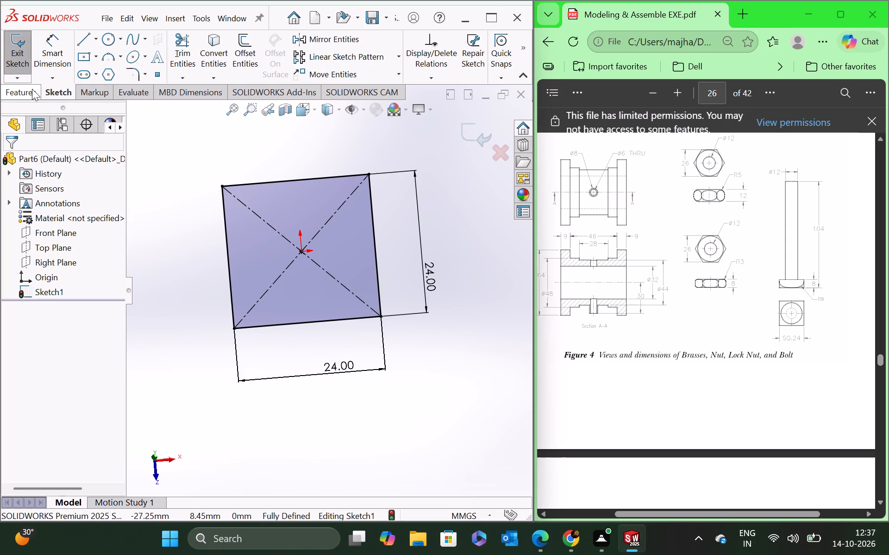
Extrude the square profile 8 mm with the Mid Plane end condition to form the bolt head.
left_click(30, 96)
left_click(30, 54)
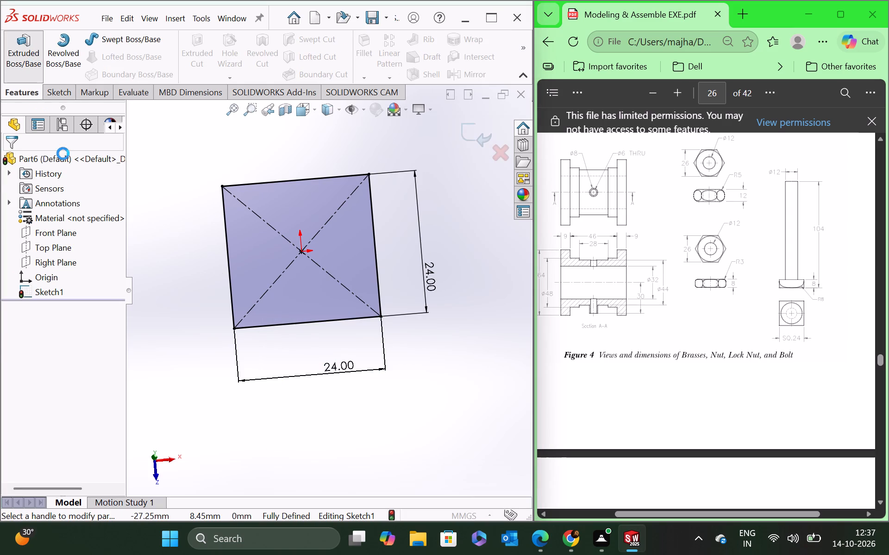
double_click(70, 281)
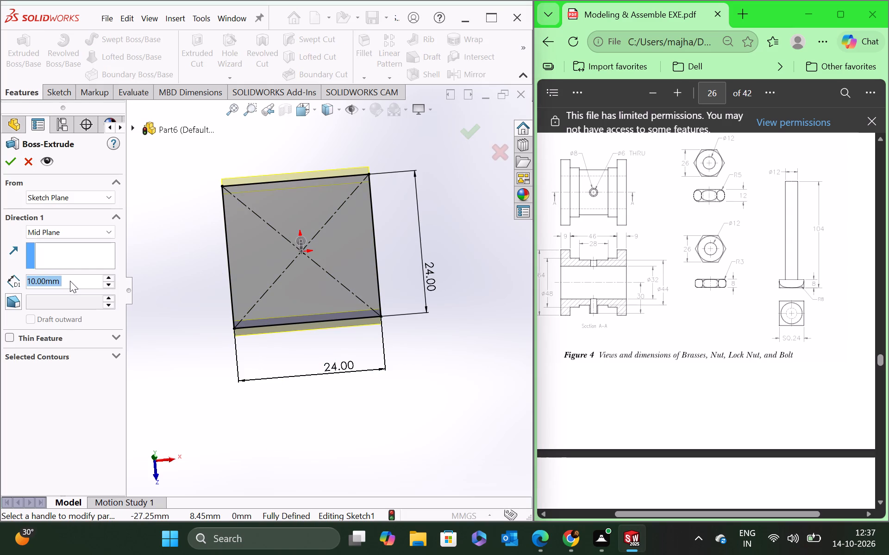
type("88")
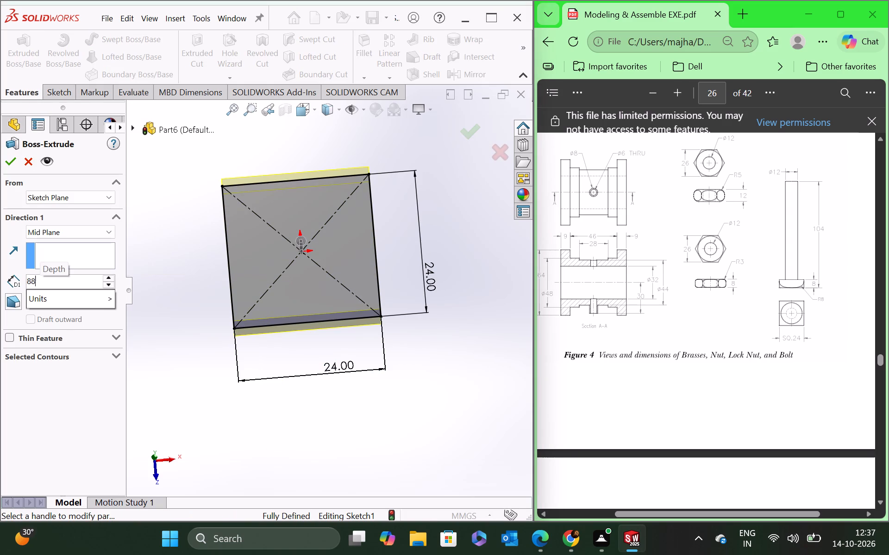
key("BackSpace")
key("Return")
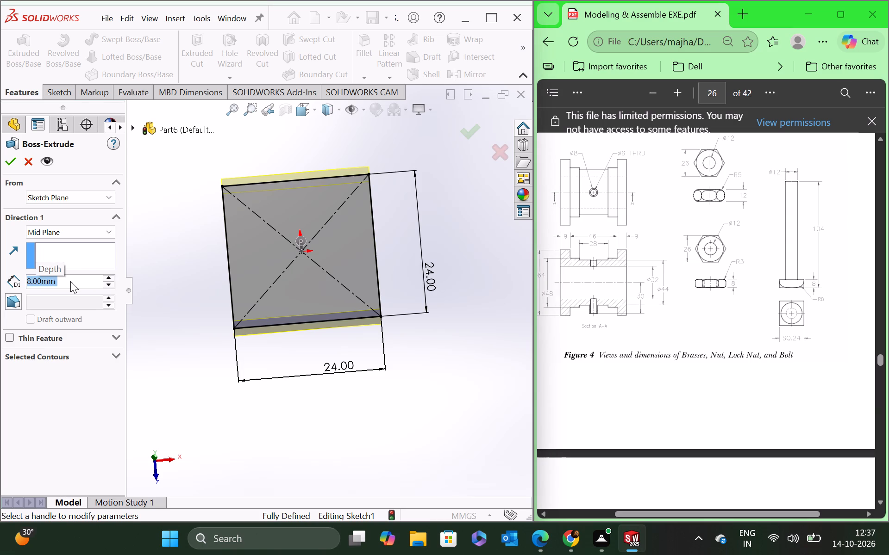
left_click(9, 164)
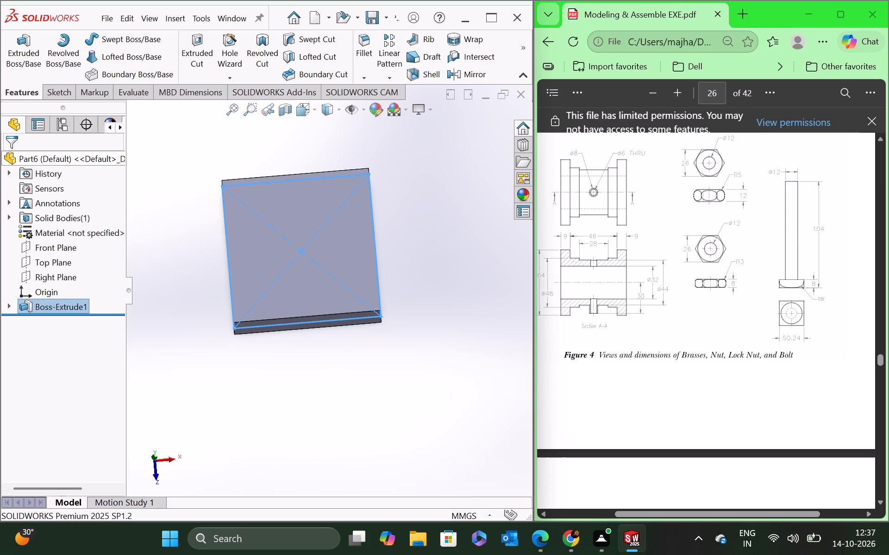
Sketch a circle of about 7.6 mm radius on the bolt head's underside, centred on the origin.
middle_click_drag(302, 410, 321, 261)
right_click(269, 242)
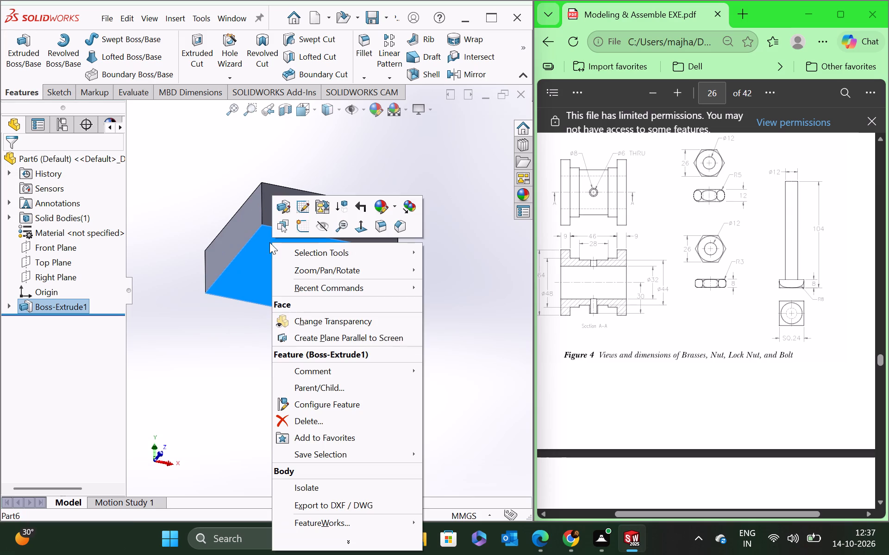
left_click(305, 224)
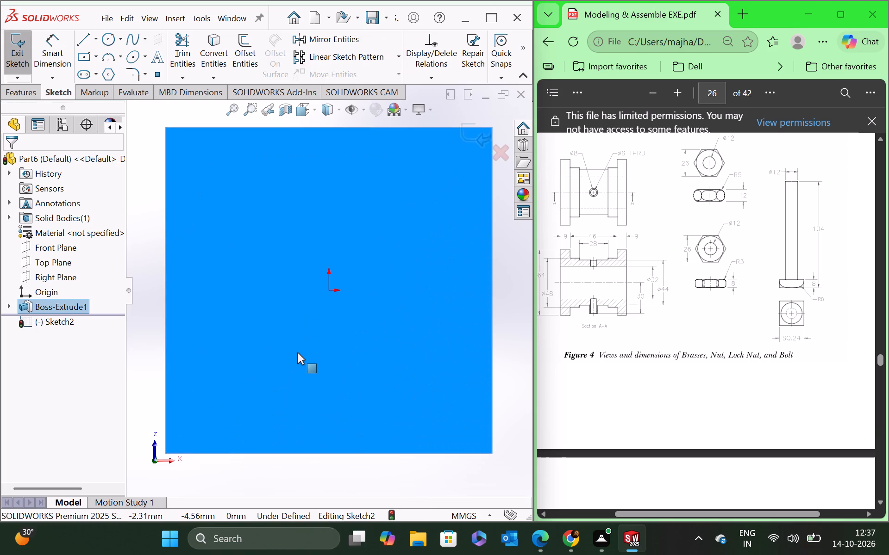
scroll(297, 352, "up", 4)
left_click(110, 33)
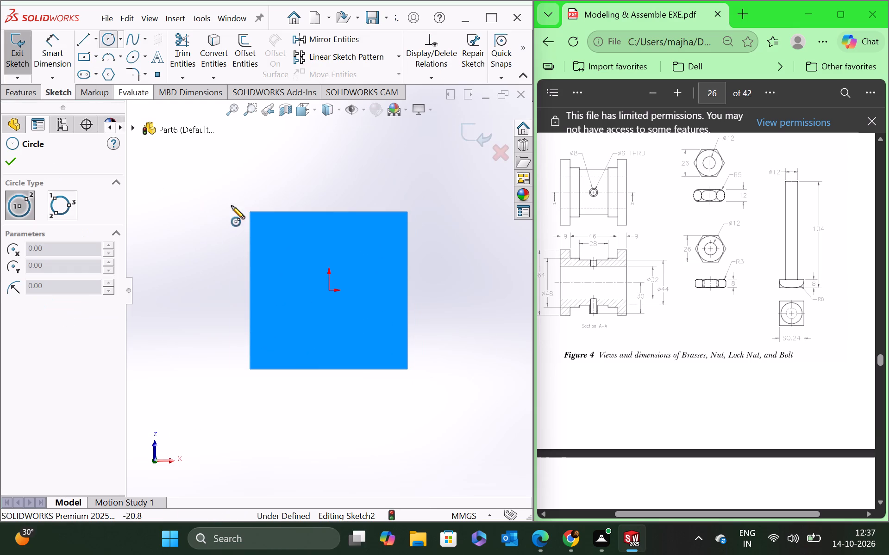
left_click(331, 290)
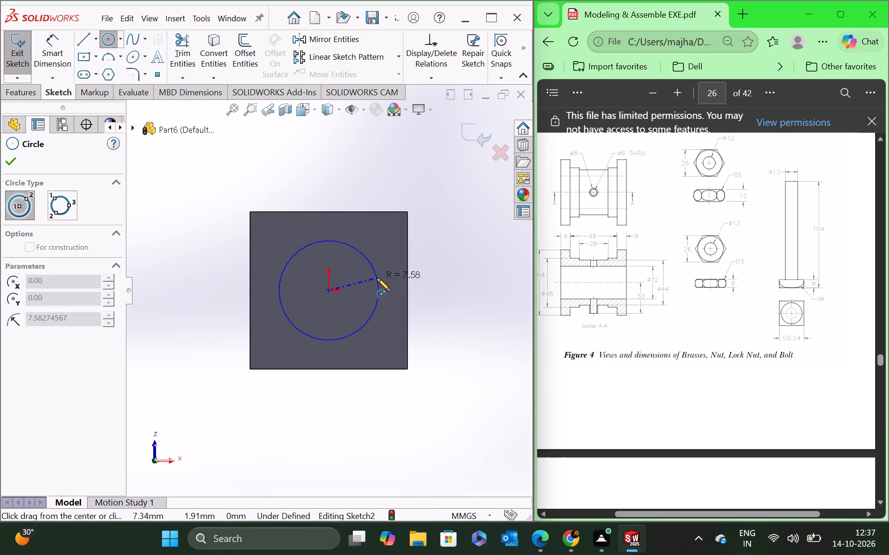
left_click(377, 278)
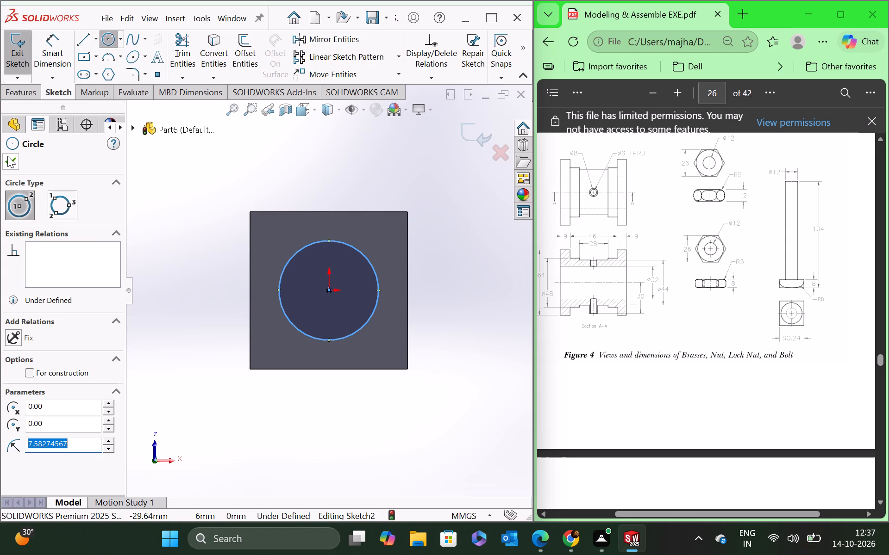
left_click(7, 156)
Dimension the circle's diameter to 12 mm.
left_click(54, 57)
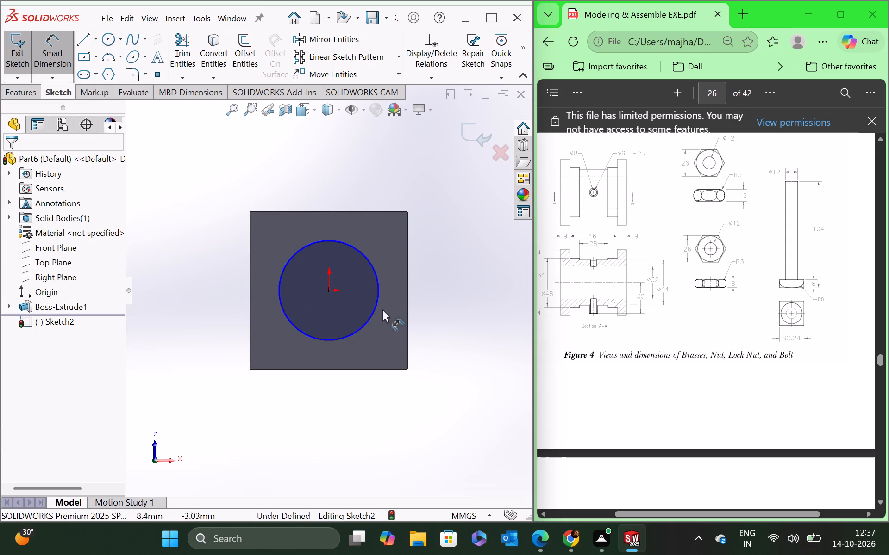
left_click(379, 306)
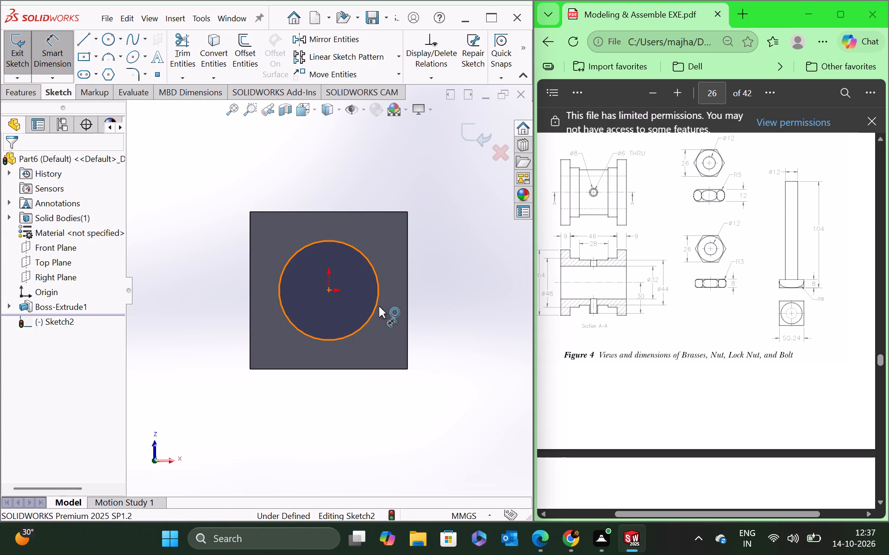
left_click(444, 307)
type("12")
key("Return")
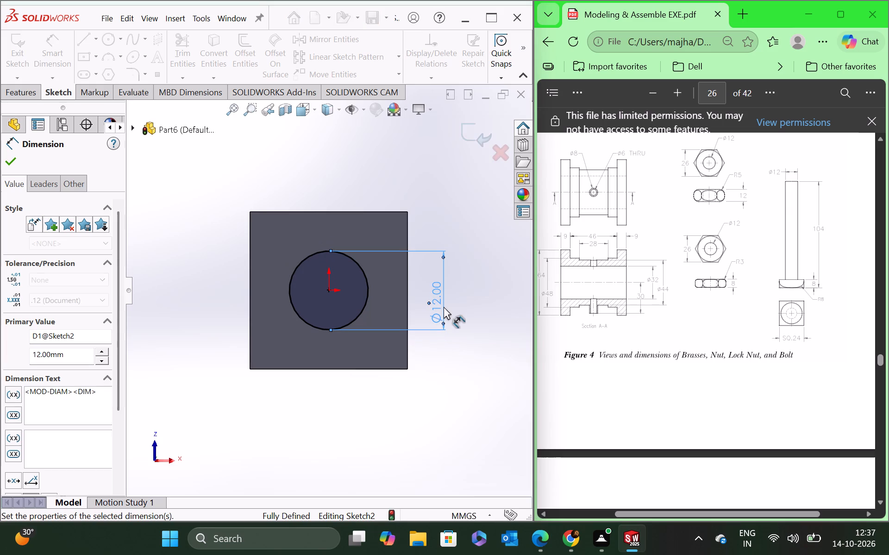
left_click(8, 159)
Extrude the 12 mm circle 104 mm with the Blind end condition, away from the head, to form the bolt shank.
left_click(28, 92)
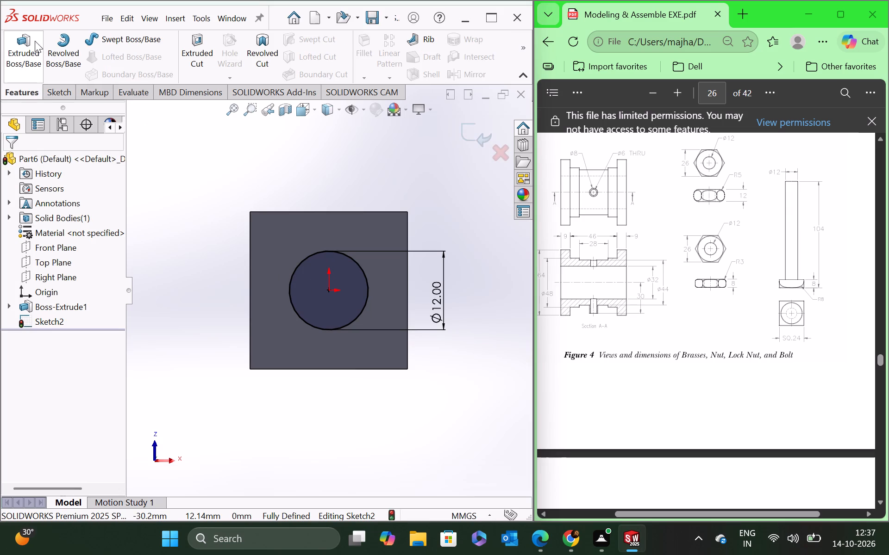
left_click(34, 41)
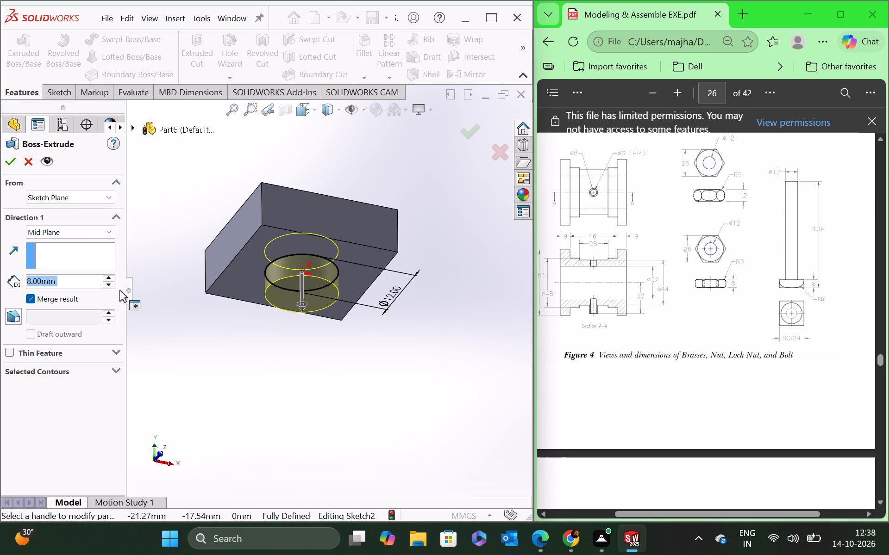
left_click(77, 227)
left_click(69, 246)
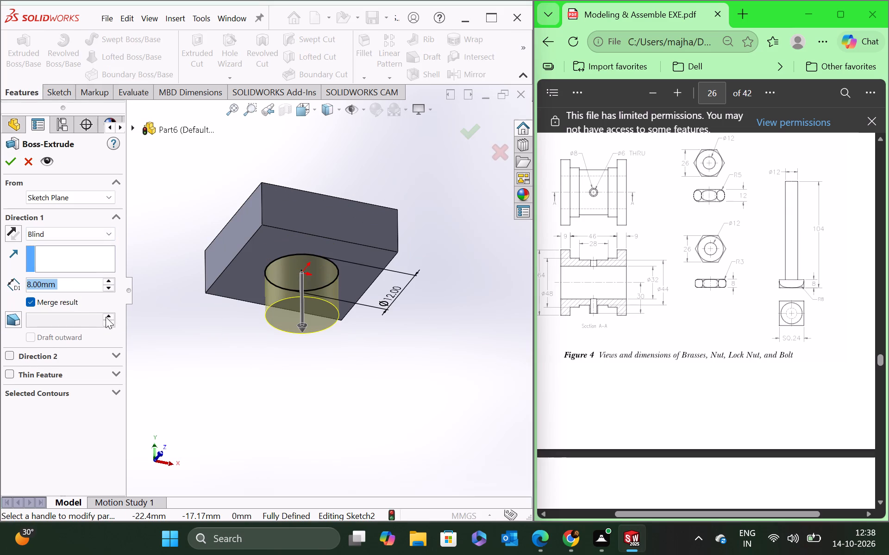
double_click(76, 280)
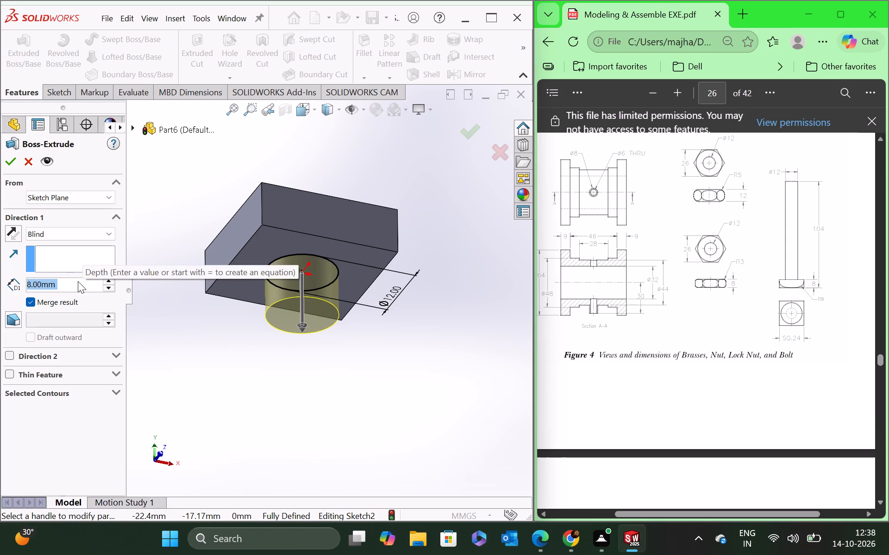
key("1")
type("04")
key("Return")
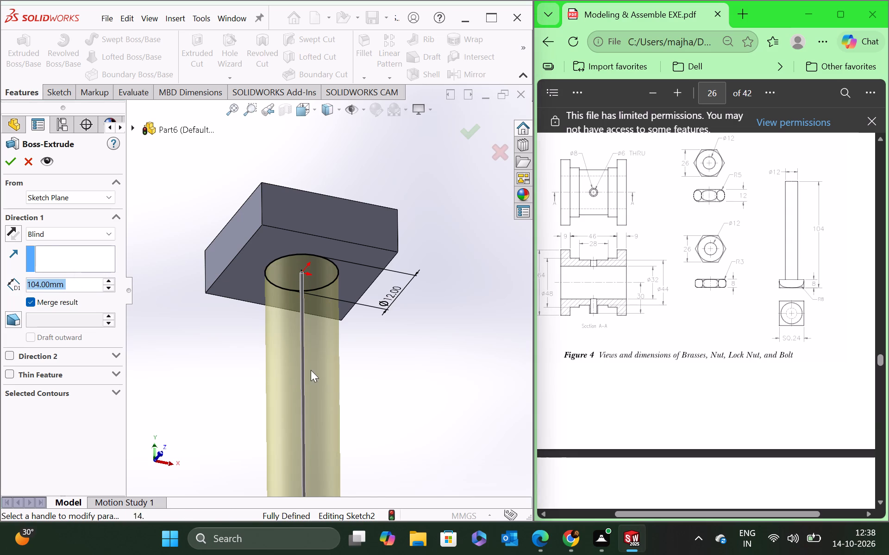
scroll(306, 370, "down", 2)
scroll(296, 376, "up", 10)
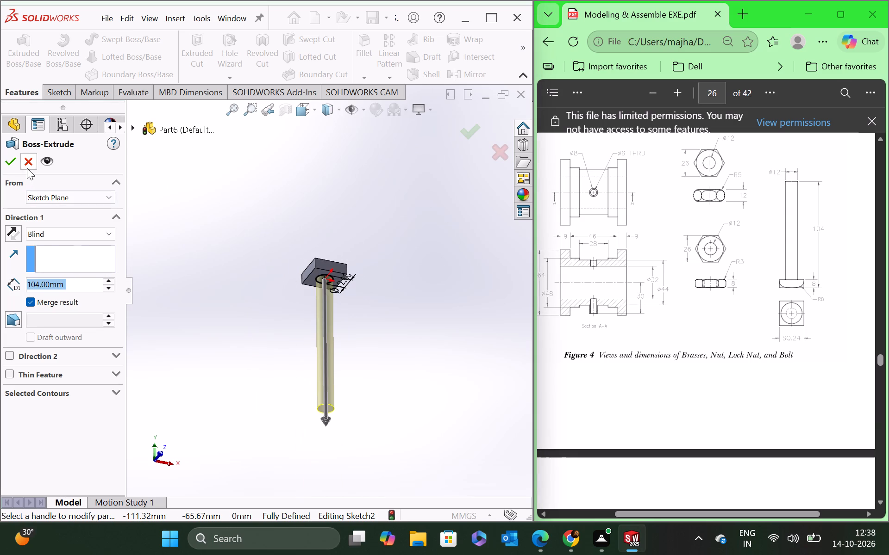
left_click(8, 160)
Start a sketch on the Front Plane and convert the bolt head's front face outline into sketch entities.
middle_click_drag(337, 247, 323, 339)
scroll(332, 285, "down", 6)
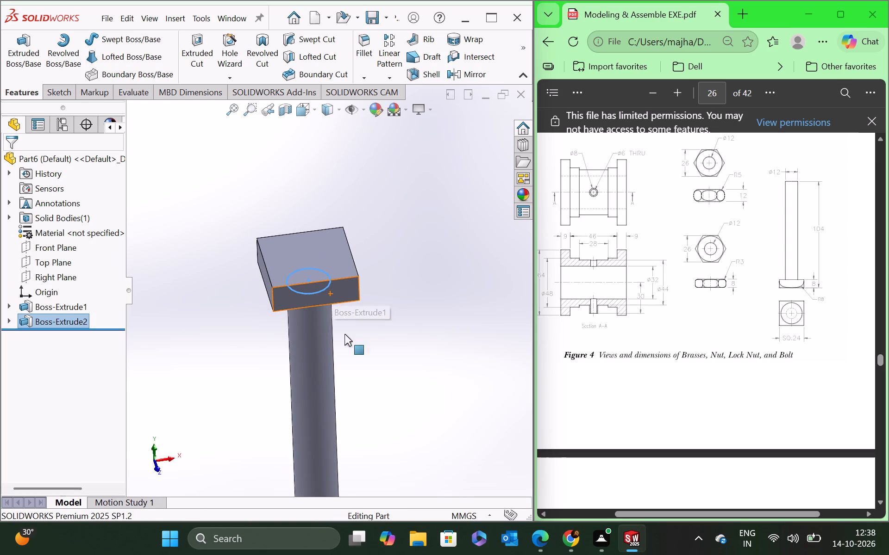
middle_click_drag(363, 355, 347, 345)
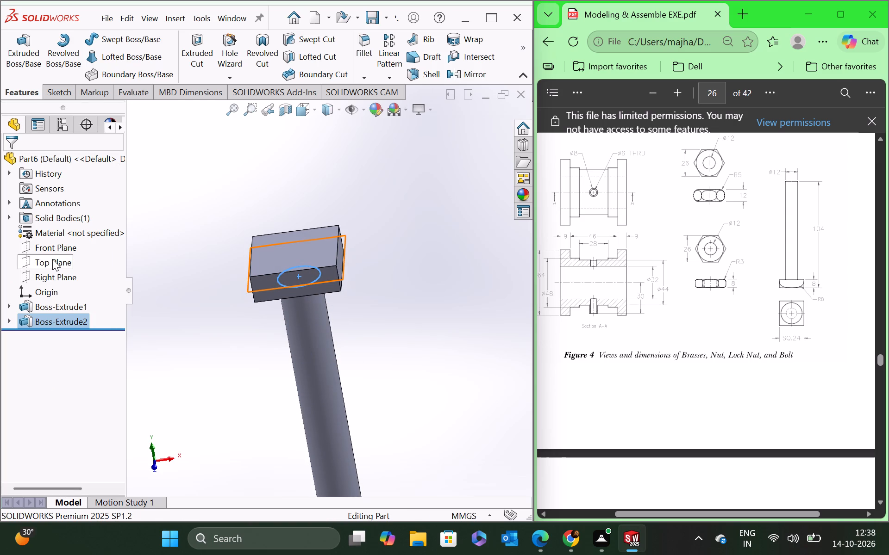
right_click(54, 244)
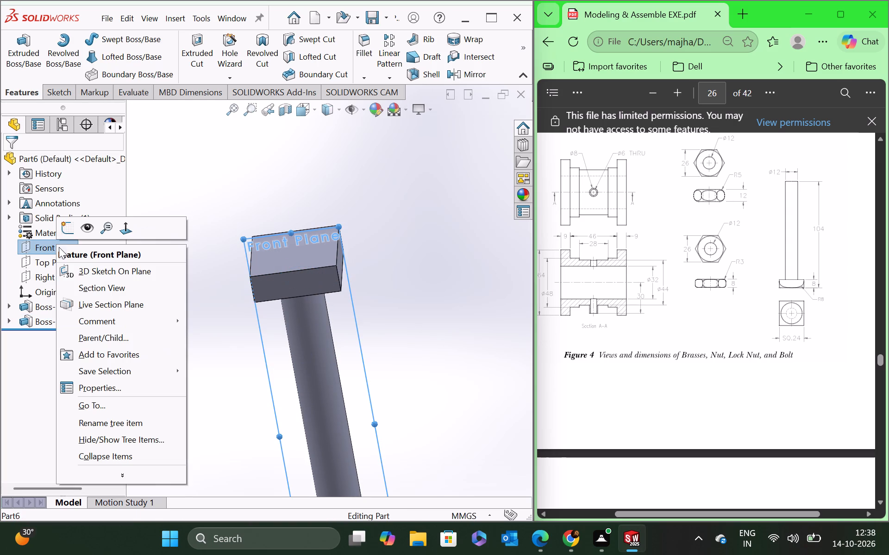
left_click(74, 224)
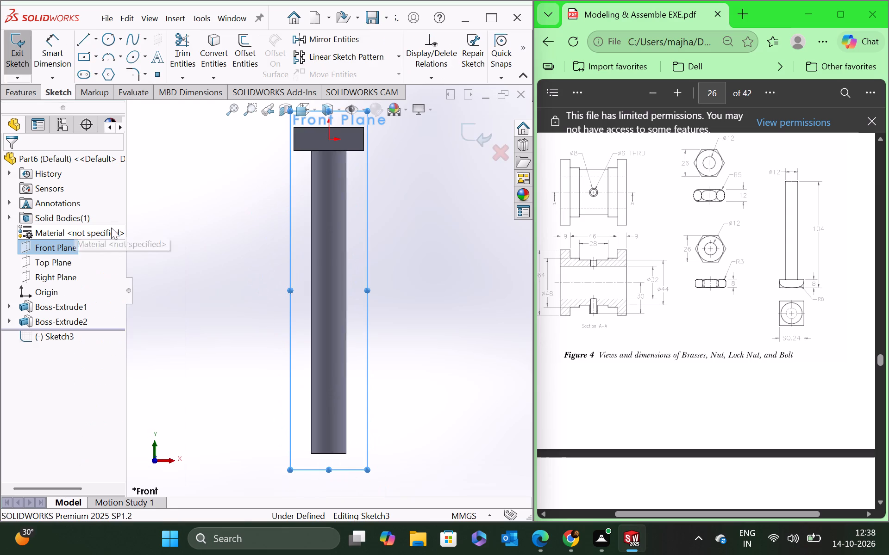
scroll(332, 174, "up", 4)
scroll(332, 174, "down", 7)
scroll(325, 398, "down", 3)
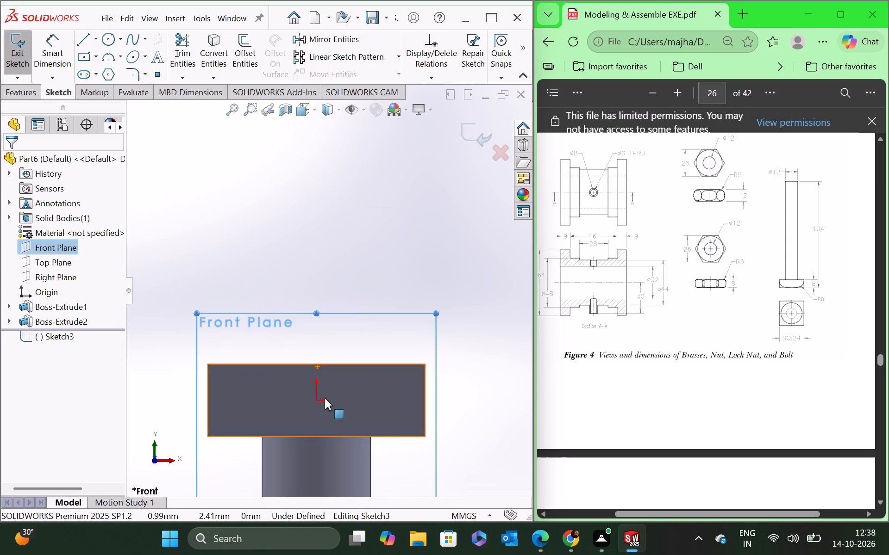
scroll(321, 410, "down", 1)
left_click(319, 228)
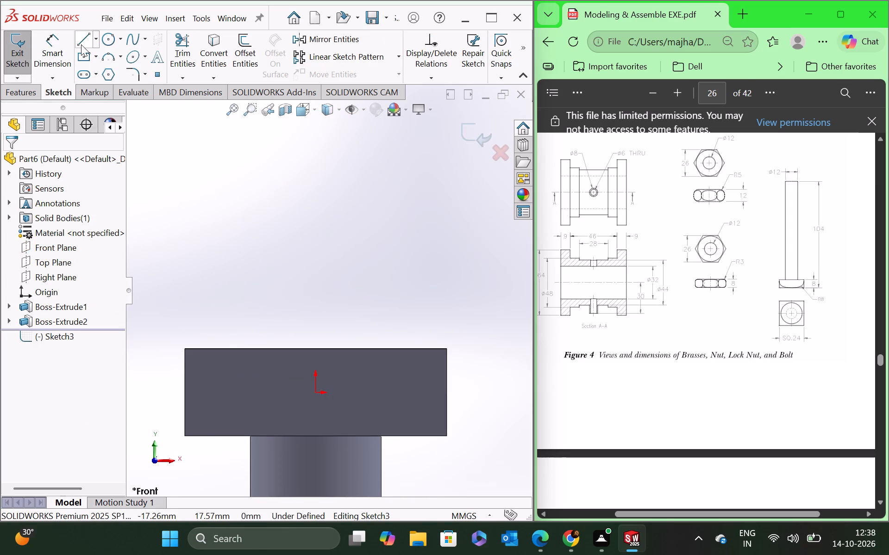
left_click(213, 55)
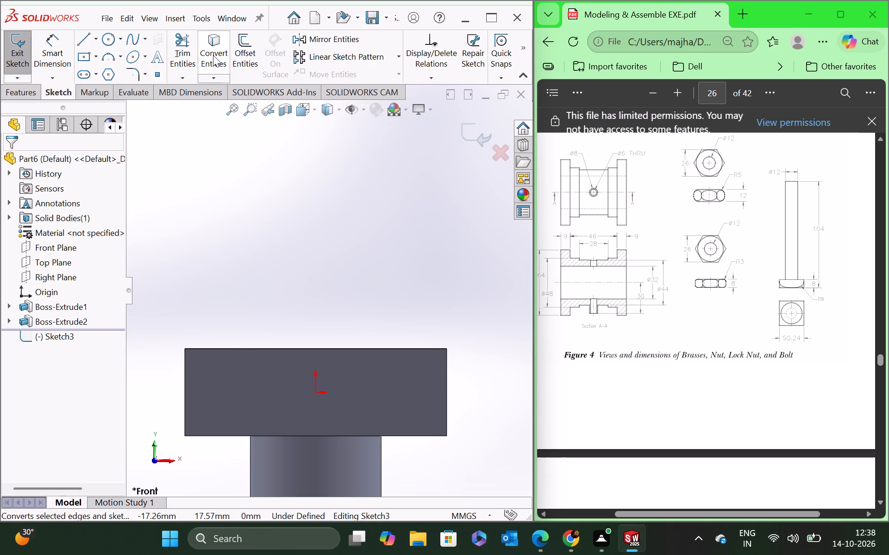
left_click(252, 383)
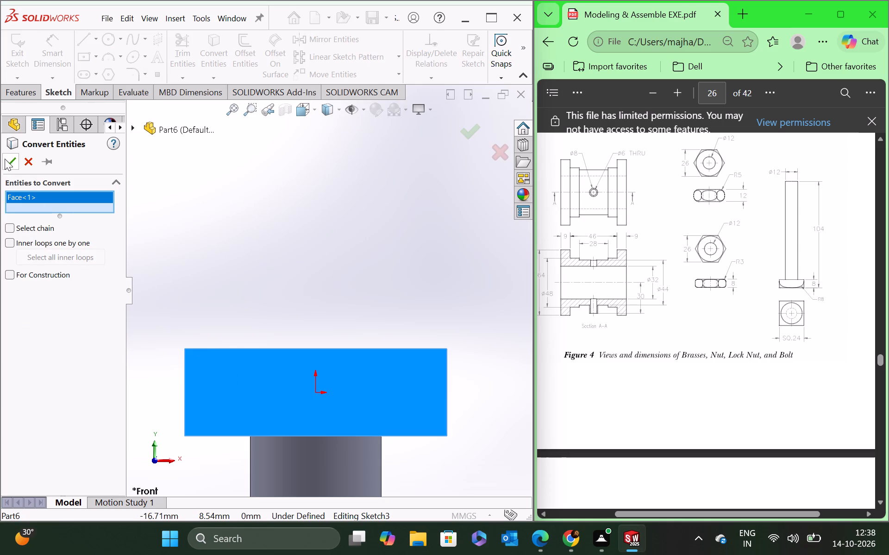
left_click(7, 160)
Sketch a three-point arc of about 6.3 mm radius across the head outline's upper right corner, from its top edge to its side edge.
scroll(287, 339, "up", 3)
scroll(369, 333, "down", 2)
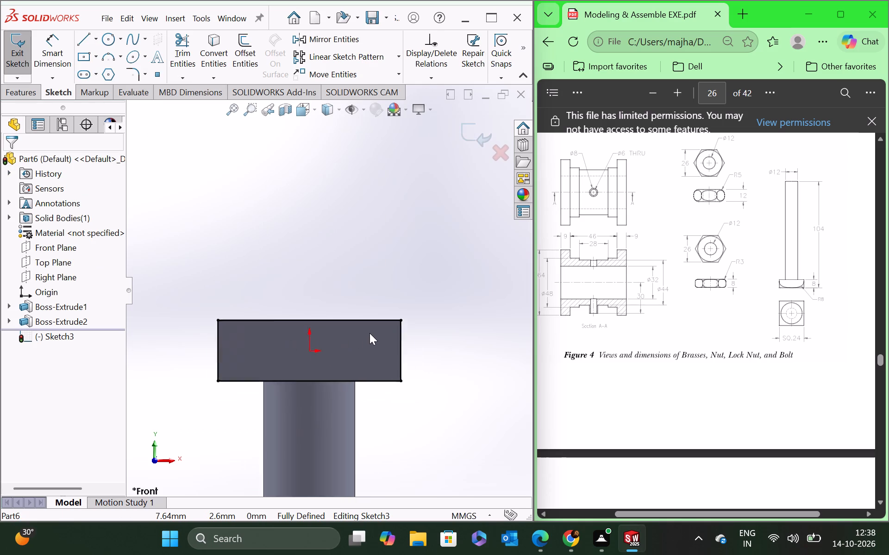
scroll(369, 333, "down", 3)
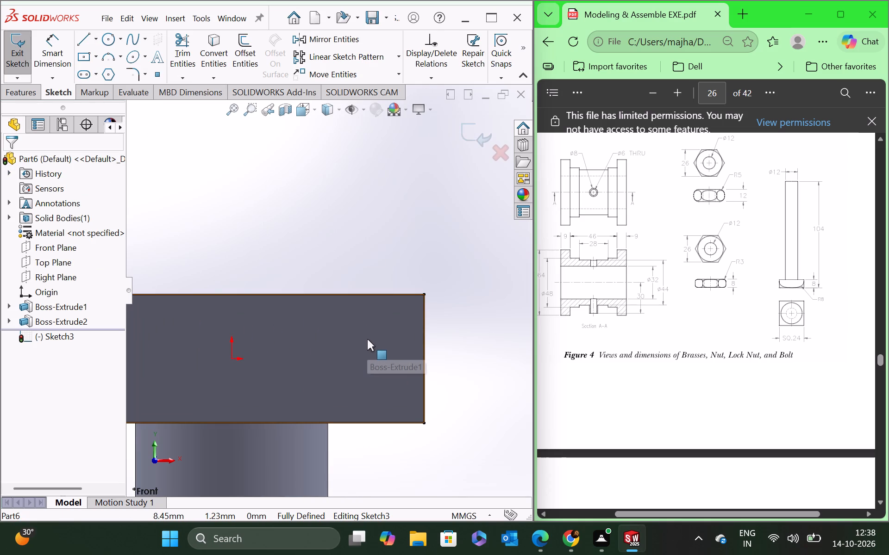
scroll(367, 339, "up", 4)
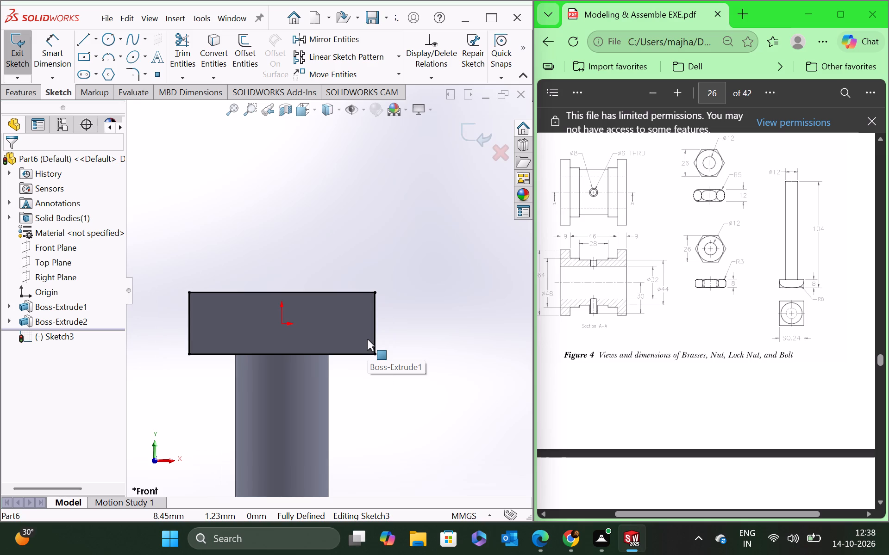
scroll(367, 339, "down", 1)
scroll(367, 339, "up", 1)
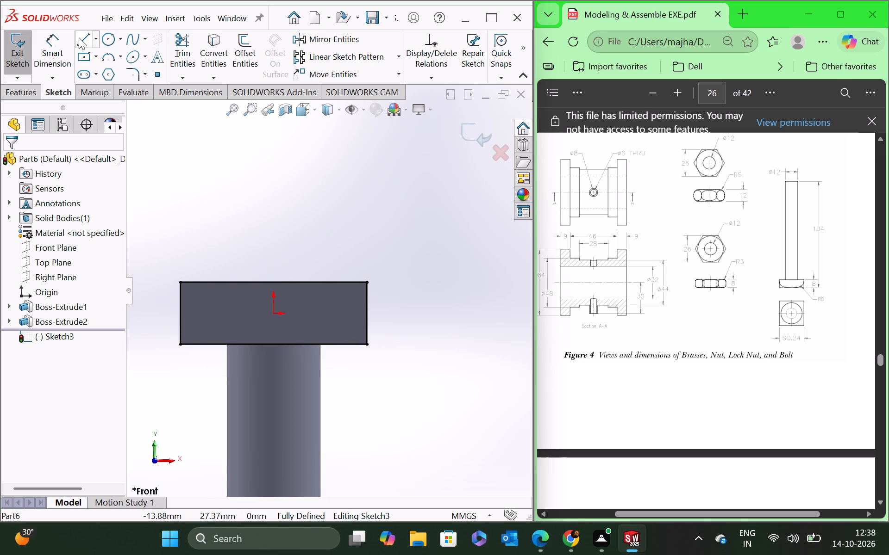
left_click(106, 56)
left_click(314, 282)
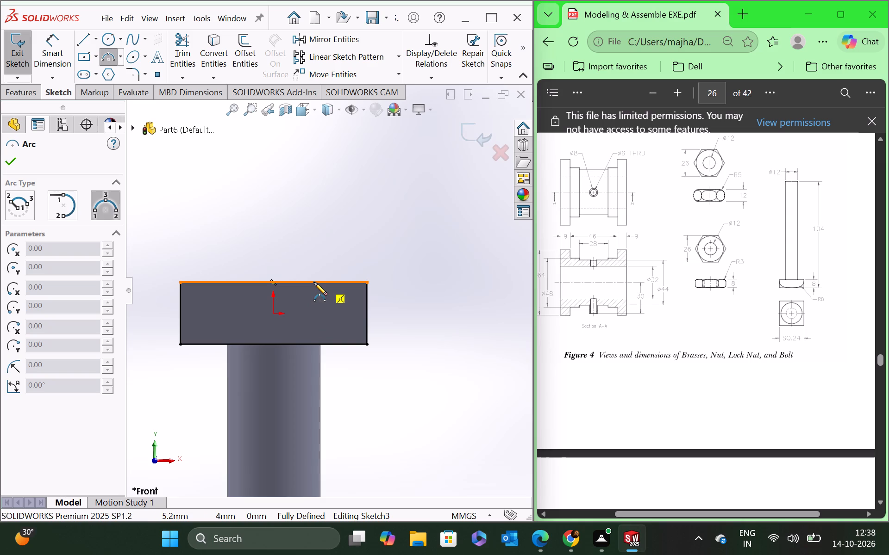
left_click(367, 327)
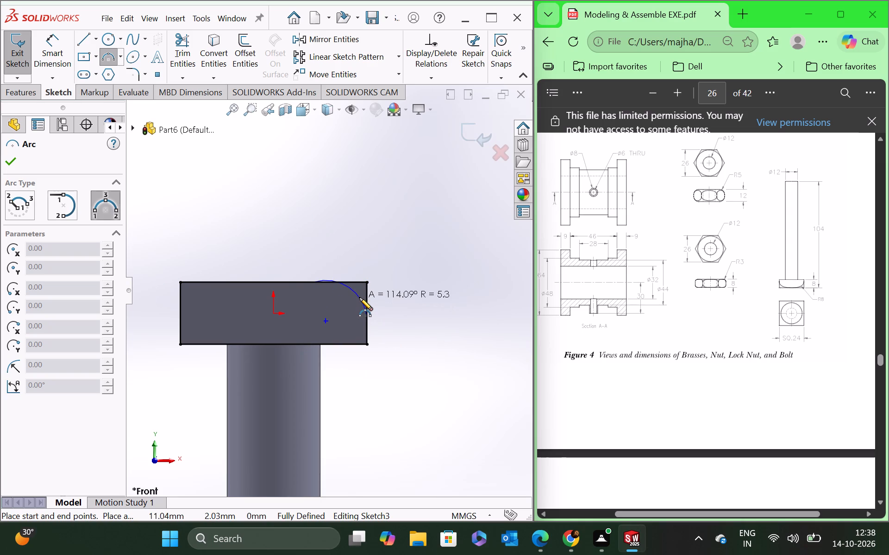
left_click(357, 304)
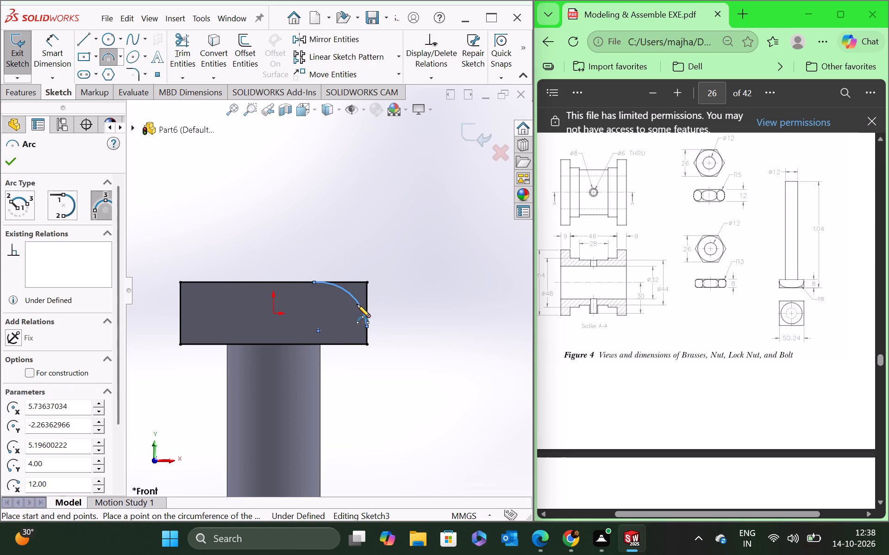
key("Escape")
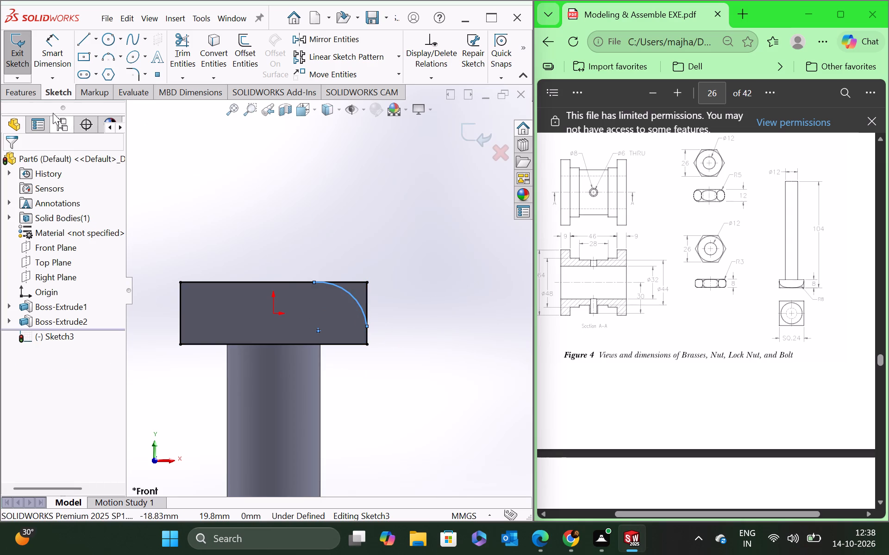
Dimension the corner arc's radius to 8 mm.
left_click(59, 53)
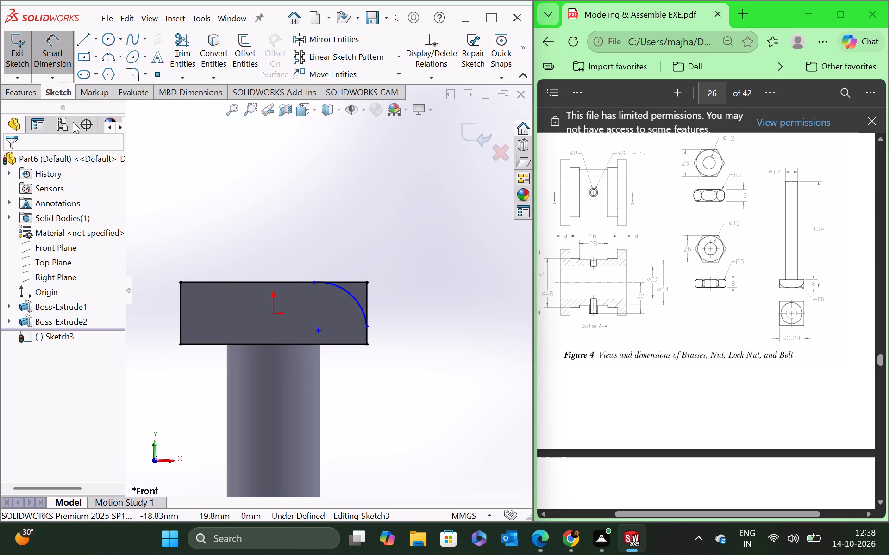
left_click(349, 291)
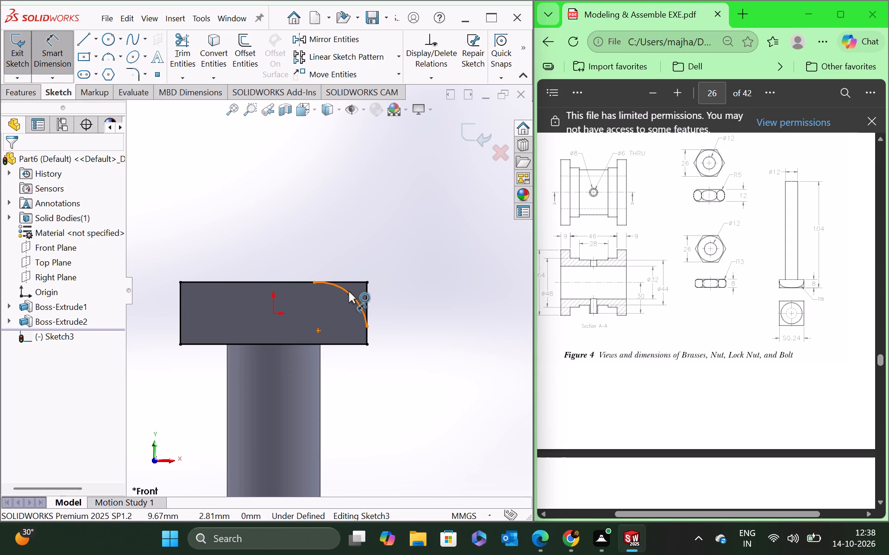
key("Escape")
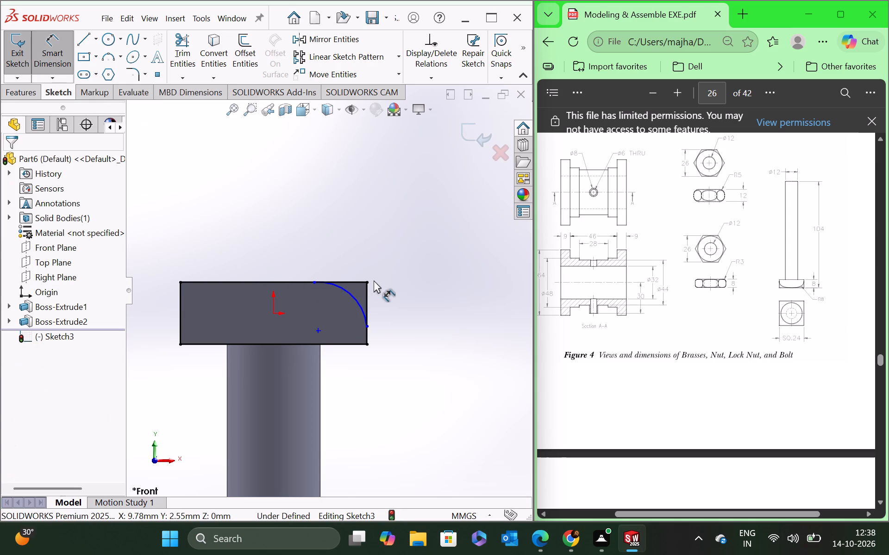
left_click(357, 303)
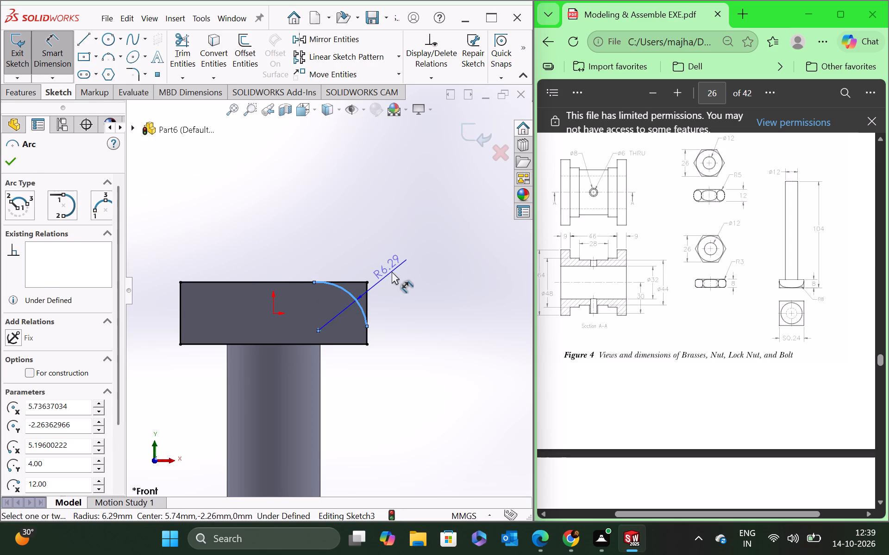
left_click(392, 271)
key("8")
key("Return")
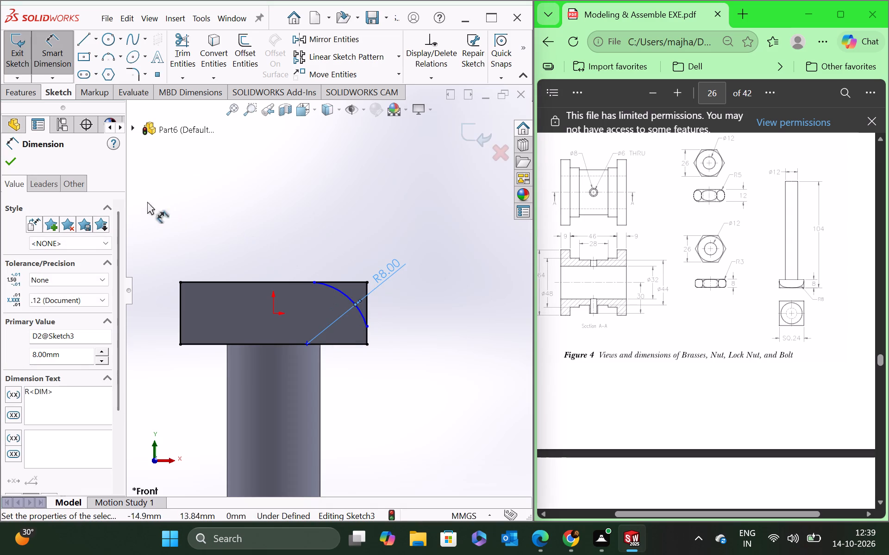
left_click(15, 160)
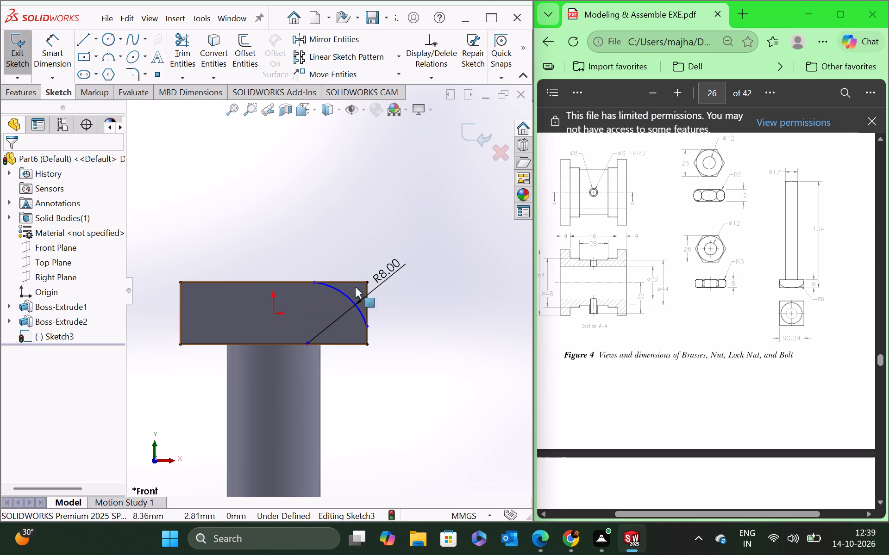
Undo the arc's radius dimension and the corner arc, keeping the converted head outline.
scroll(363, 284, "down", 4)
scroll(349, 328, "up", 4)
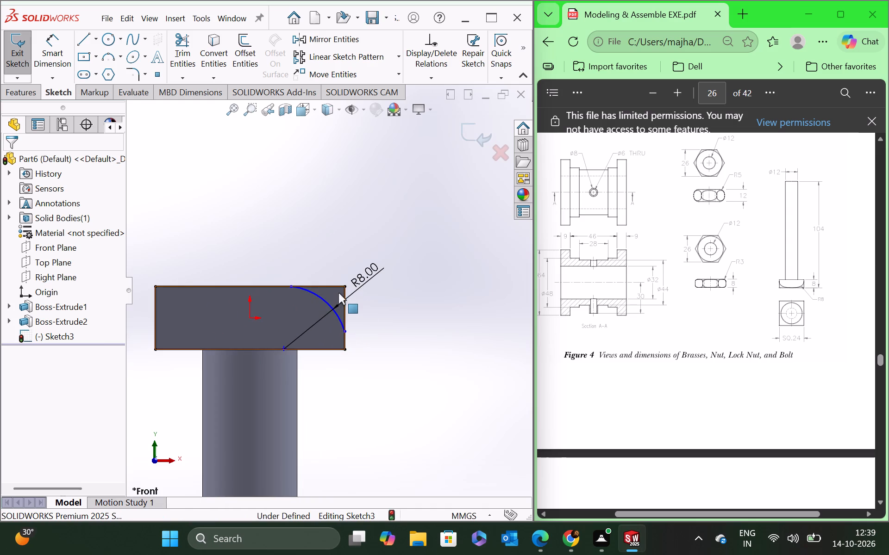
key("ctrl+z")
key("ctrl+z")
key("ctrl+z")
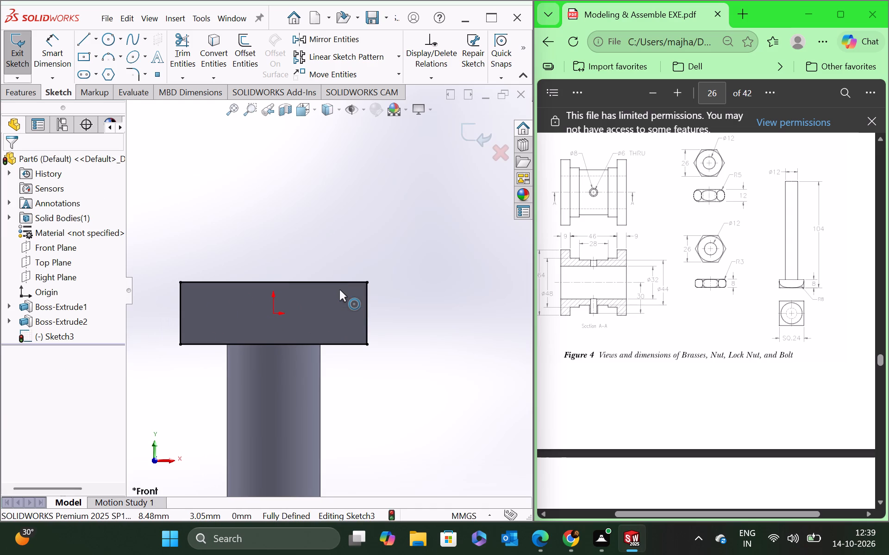
Sketch a 90° three-point arc of about 5.4 mm radius inside the right half of the head outline, clear of its edges.
left_click(106, 57)
left_click(303, 295)
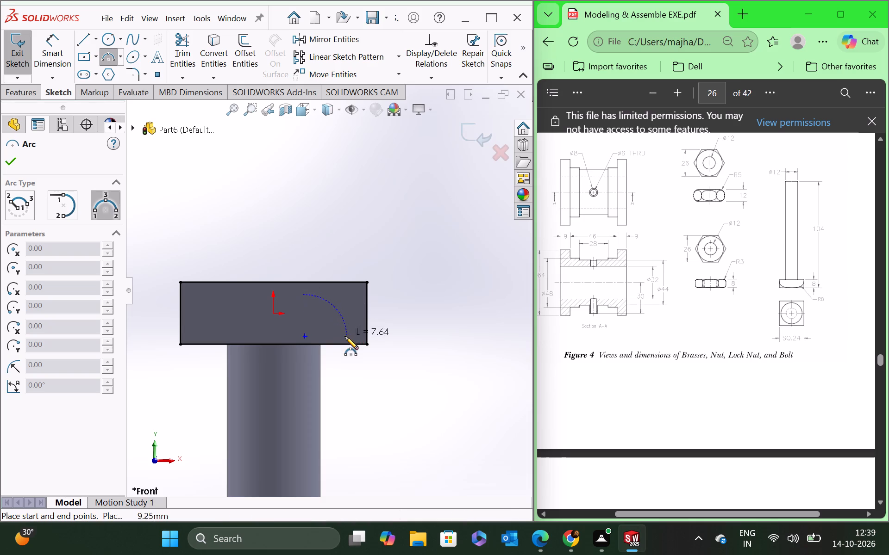
left_click(345, 336)
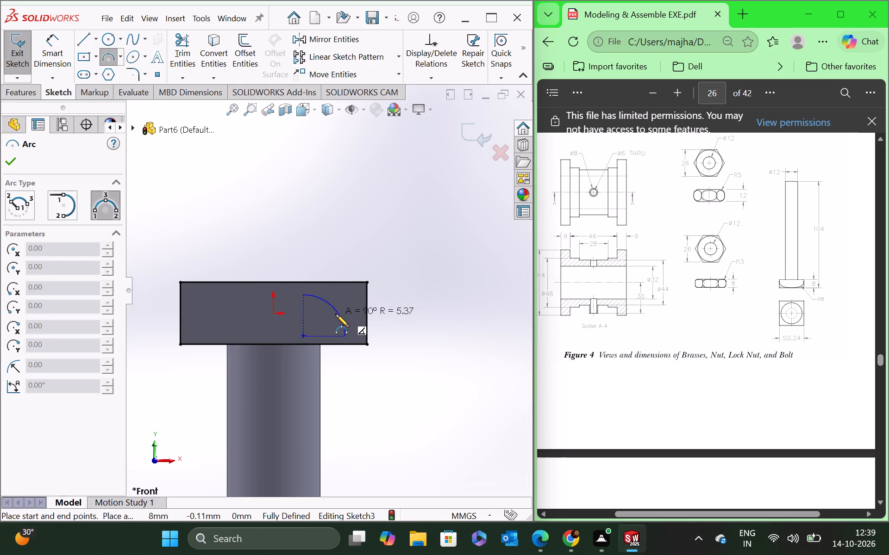
left_click(336, 314)
key("Escape")
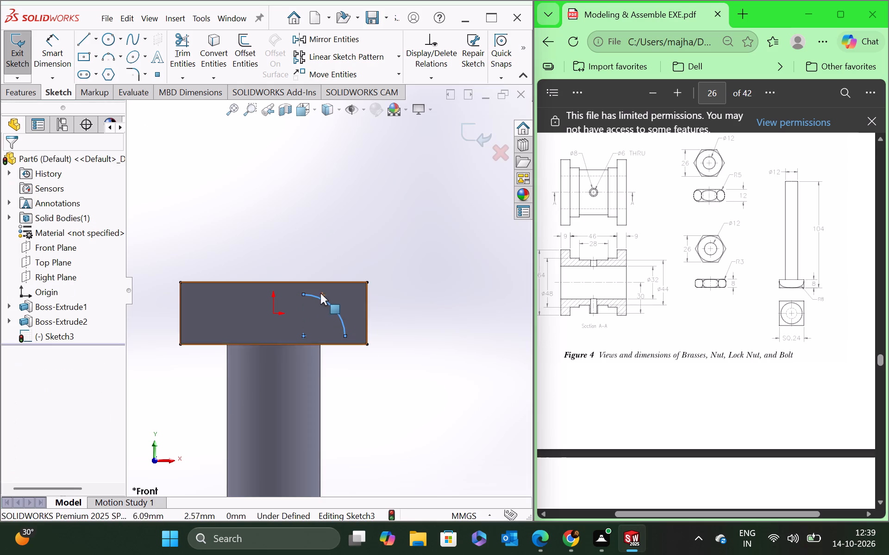
left_click(317, 298, "ctrl")
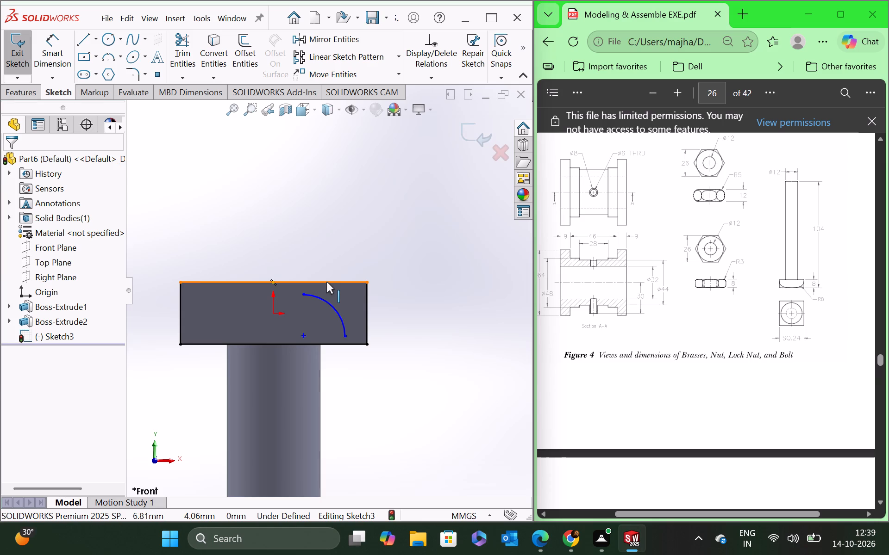
Make the arc tangent to the head outline's top edge and its right vertical edge.
left_click(326, 282, "ctrl")
left_click(323, 298, "ctrl")
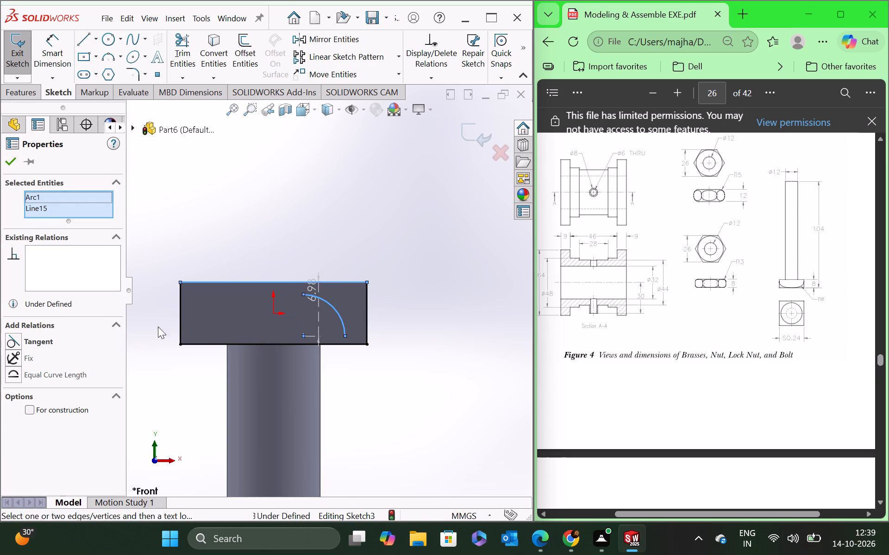
left_click(12, 340)
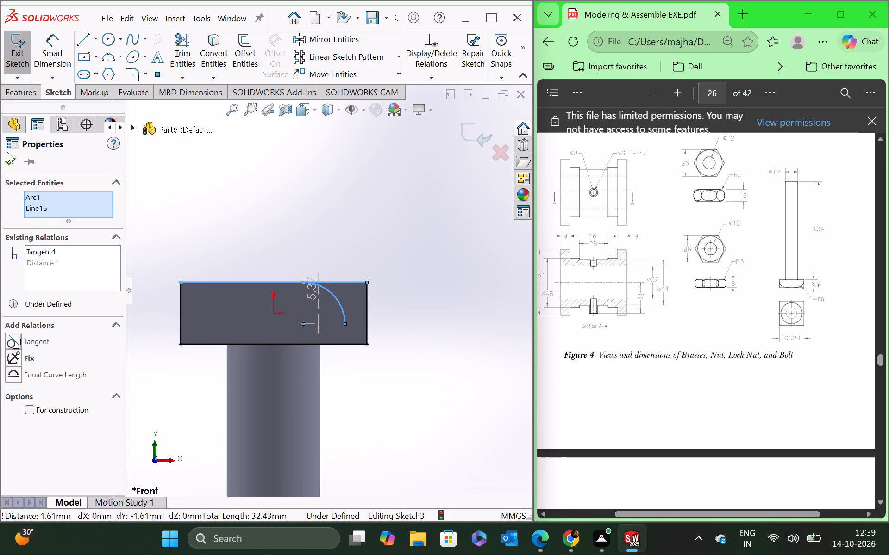
left_click(7, 152)
left_click(9, 161)
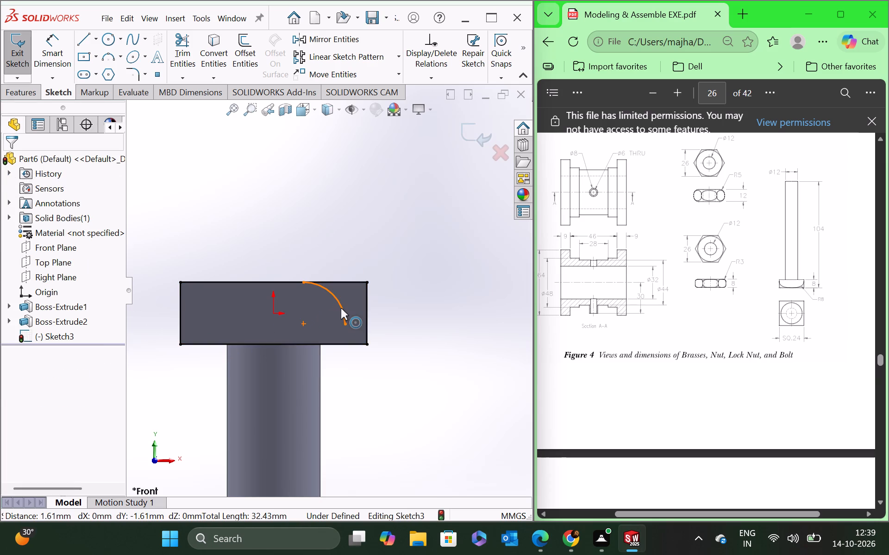
left_click(341, 308, "ctrl")
left_click(366, 320, "ctrl")
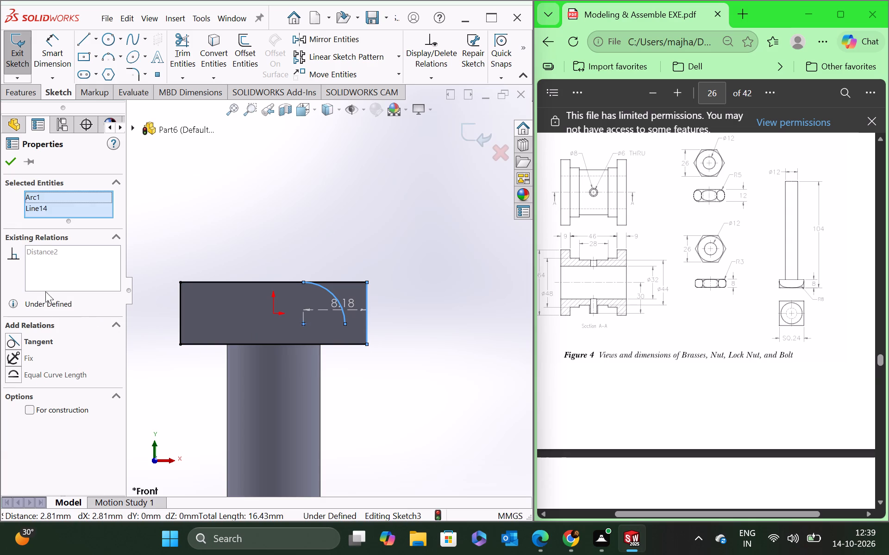
left_click(17, 341)
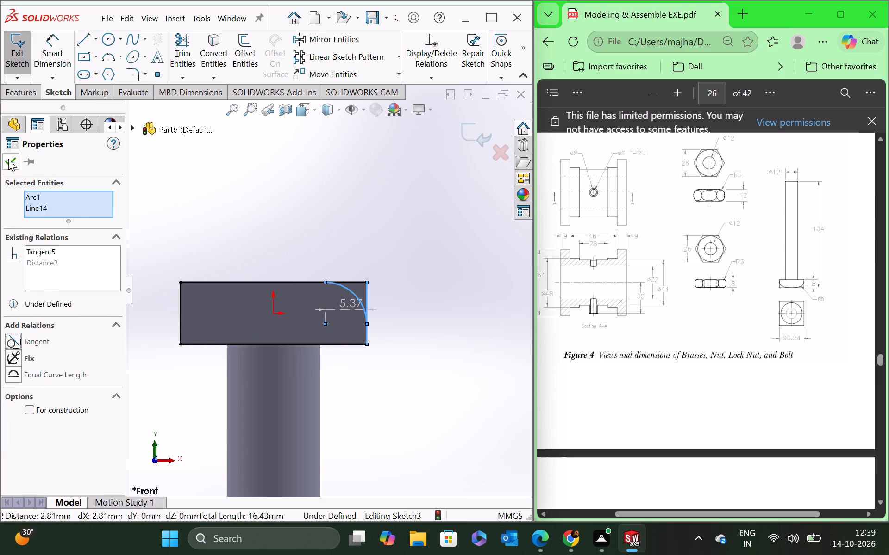
left_click(8, 159)
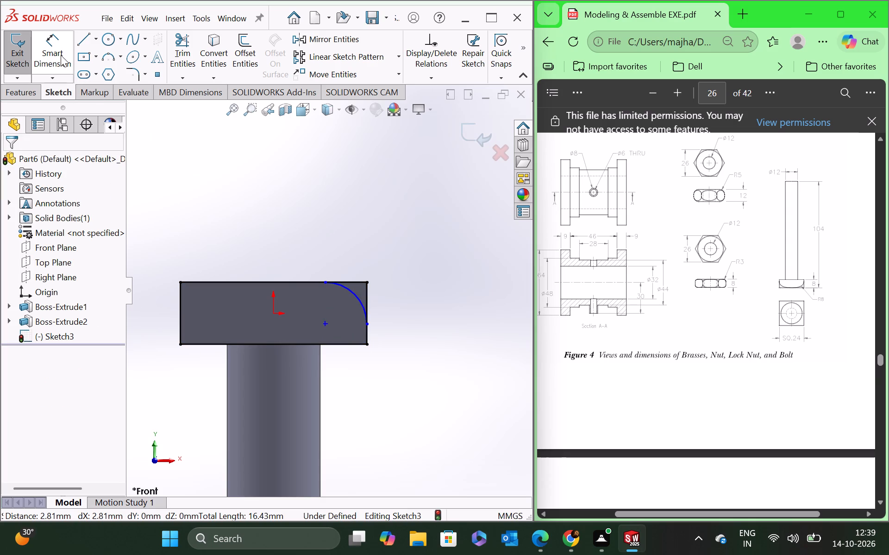
Dimension the tangent corner arc's radius to 8 mm.
left_click(59, 54)
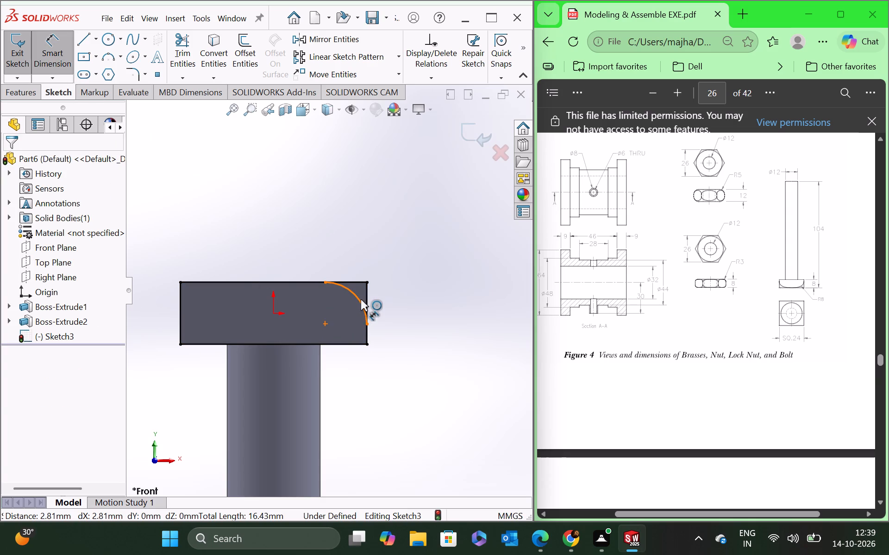
left_click(361, 299)
left_click(392, 267)
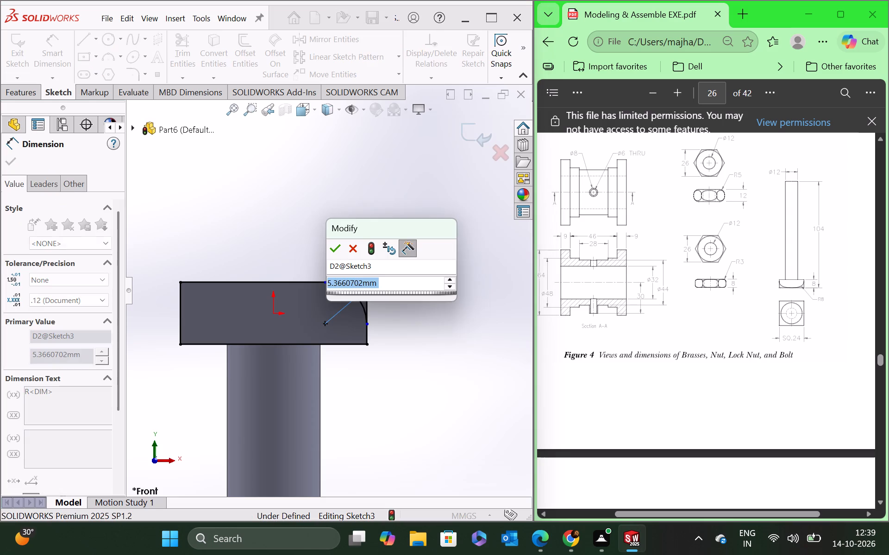
key("8")
key("Return")
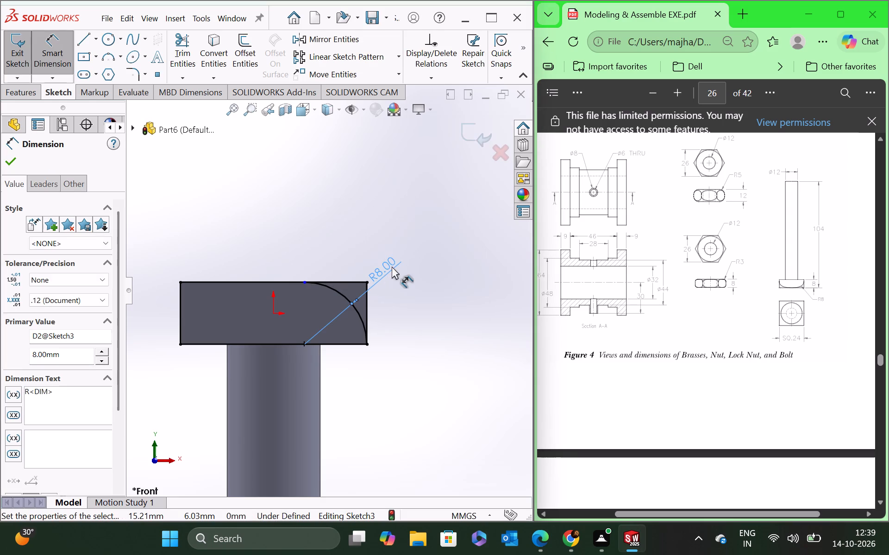
left_click(7, 163)
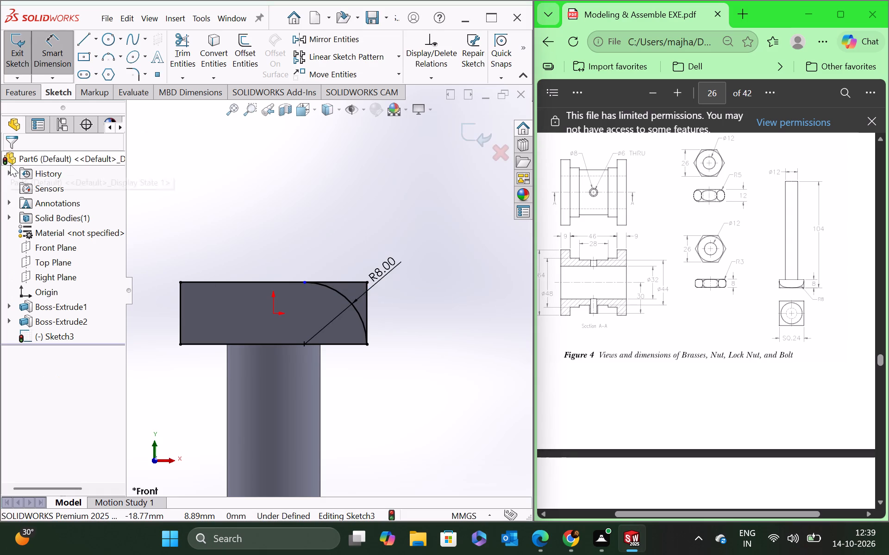
Trim away the head outline's left, bottom and remaining top segments, leaving only the corner profile bounded by the R8 arc.
scroll(360, 307, "down", 3)
scroll(202, 309, "up", 2)
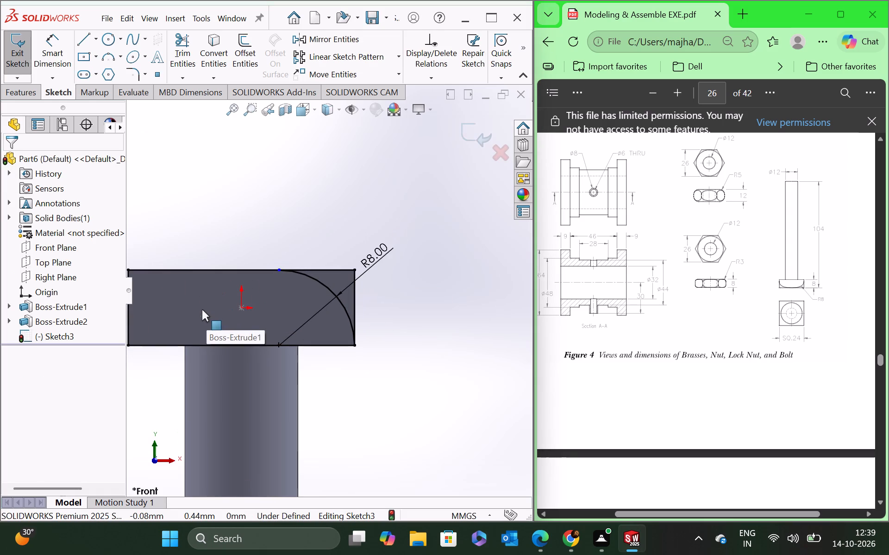
left_click(170, 55)
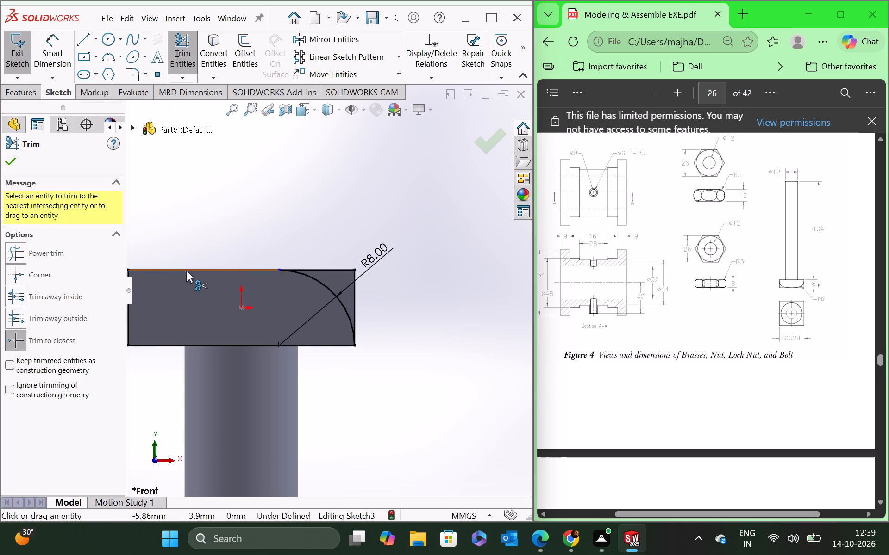
left_click(186, 271)
scroll(184, 337, "up", 3)
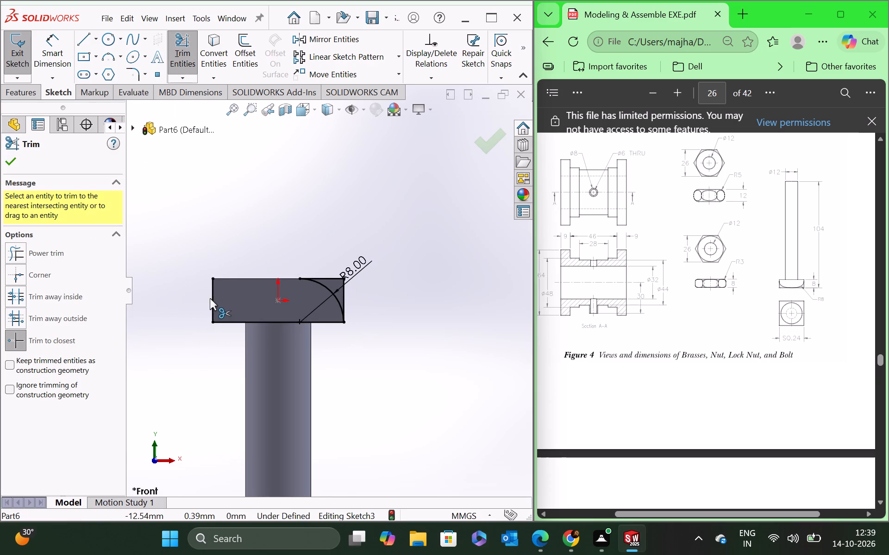
left_click(214, 300)
left_click(236, 321)
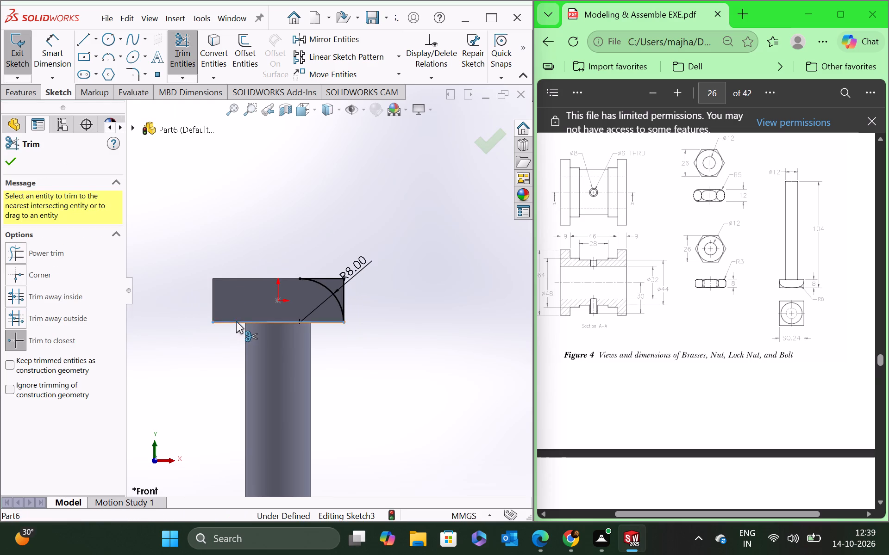
scroll(312, 318, "down", 5)
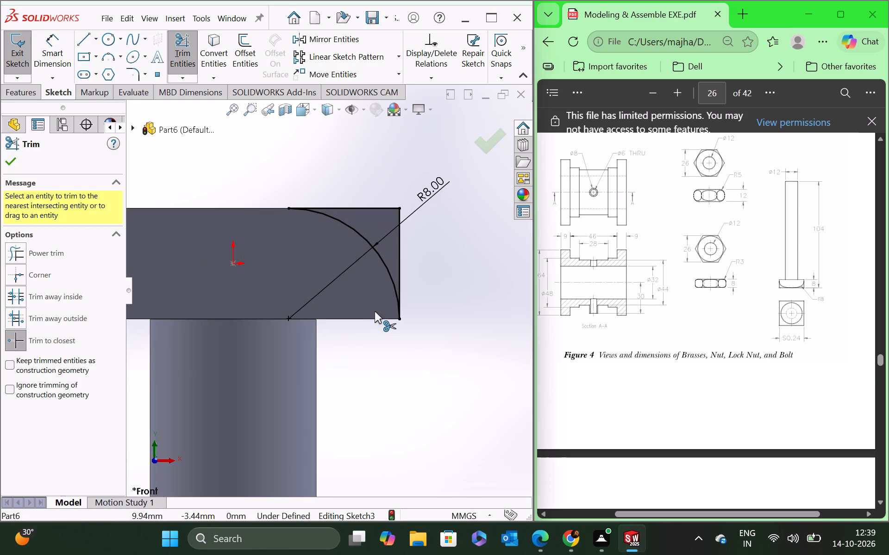
scroll(316, 226, "down", 4)
scroll(266, 216, "down", 2)
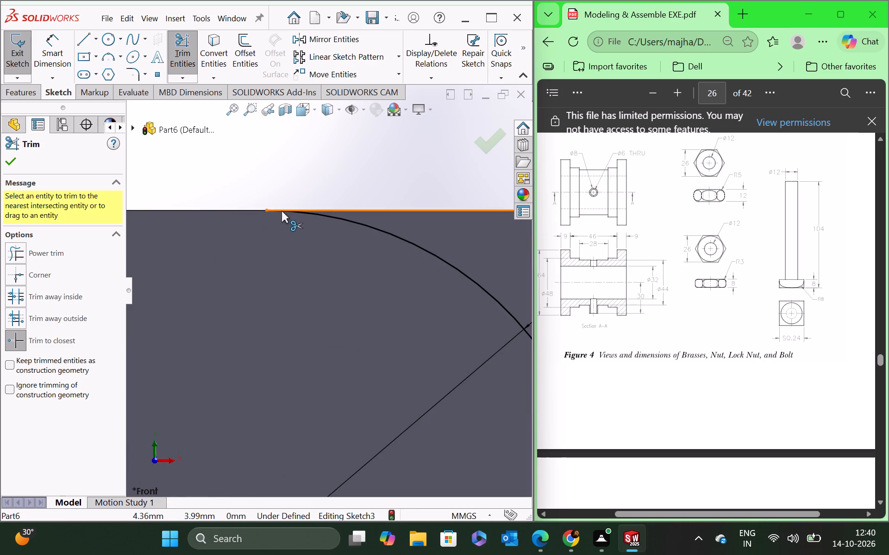
scroll(292, 312, "up", 5)
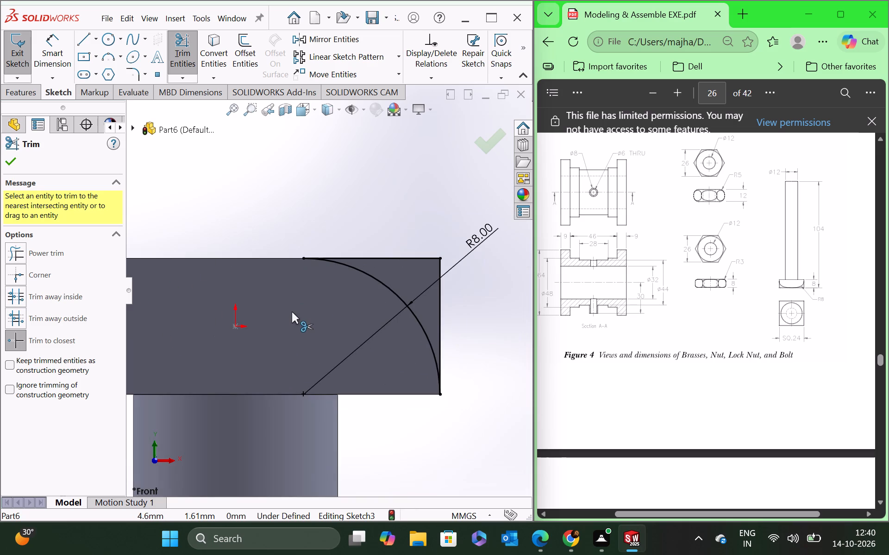
middle_click_drag(460, 336, 425, 321)
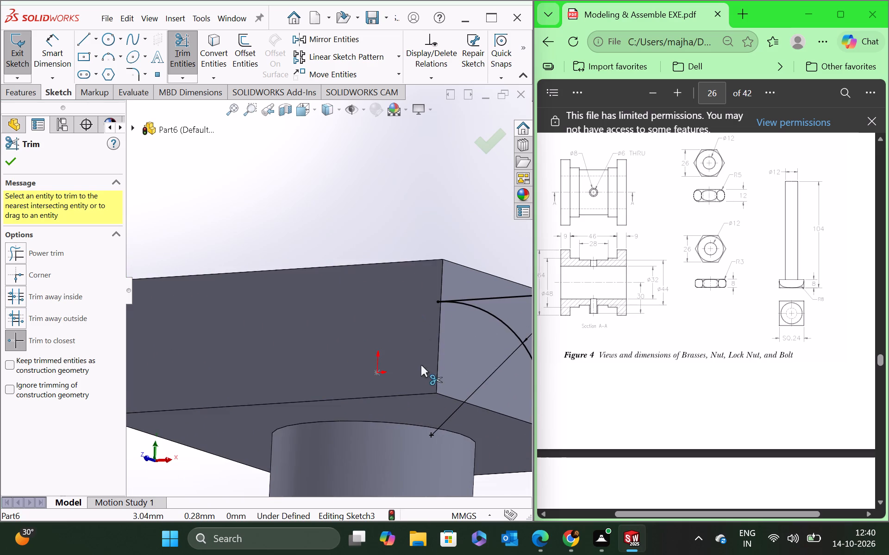
scroll(421, 365, "up", 4)
middle_click_drag(421, 408, 452, 429)
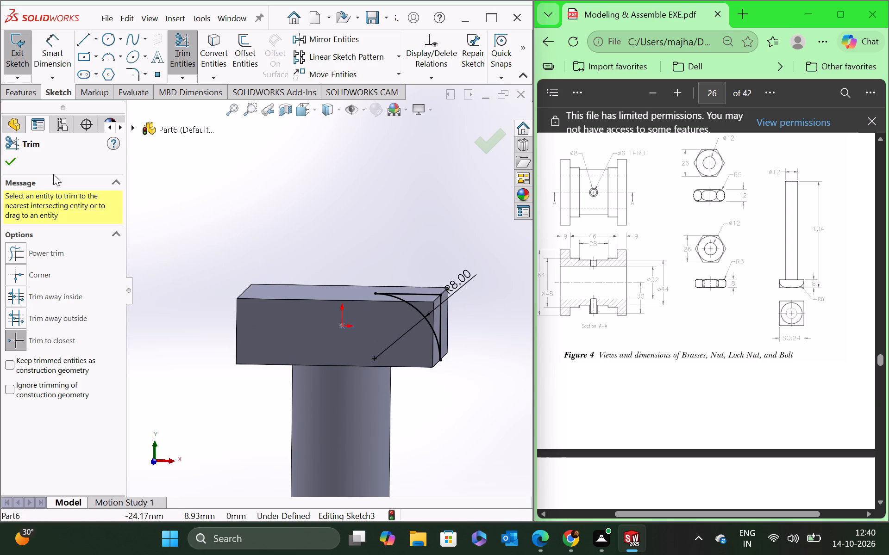
left_click(6, 159)
Sketch a vertical centerline through the origin, from above the bolt head down into the shank.
scroll(369, 291, "down", 3)
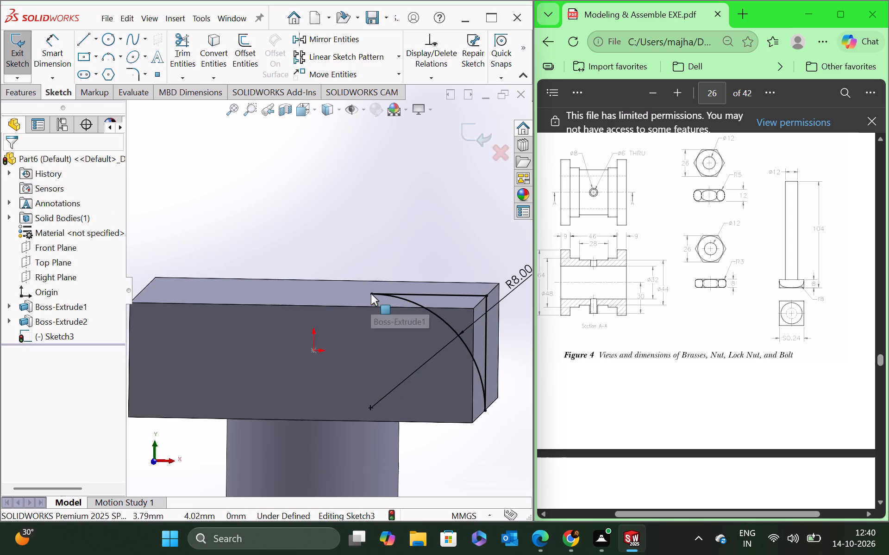
scroll(395, 308, "down", 2)
scroll(395, 308, "up", 3)
scroll(442, 372, "down", 3)
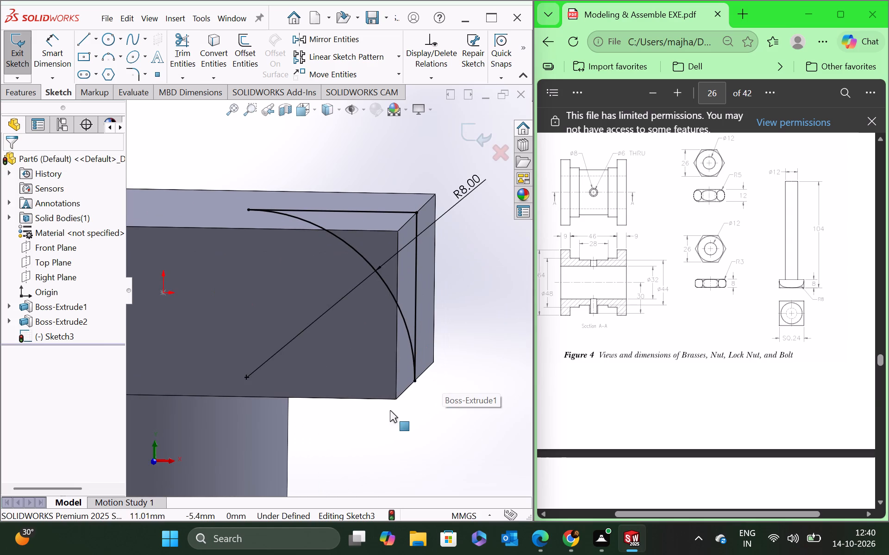
middle_click_drag(388, 411, 401, 419)
scroll(166, 352, "up", 5)
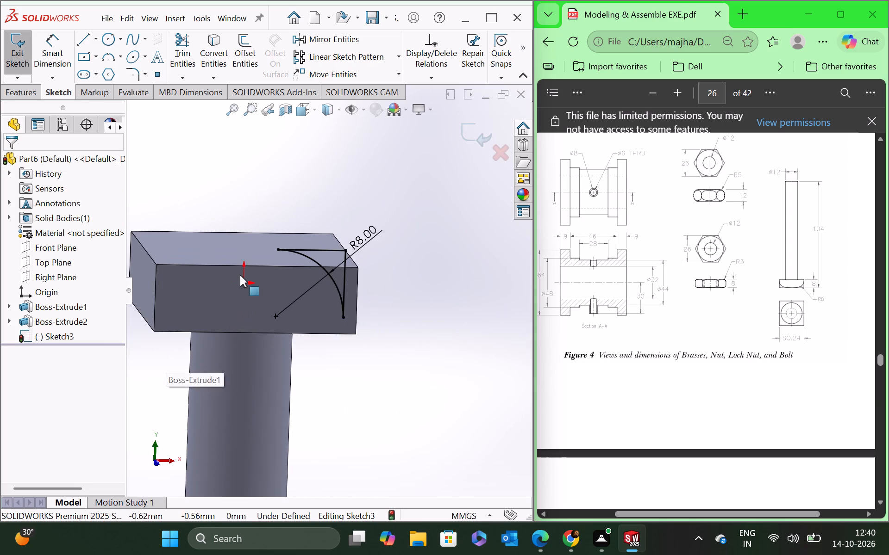
left_click(98, 31)
left_click(97, 73)
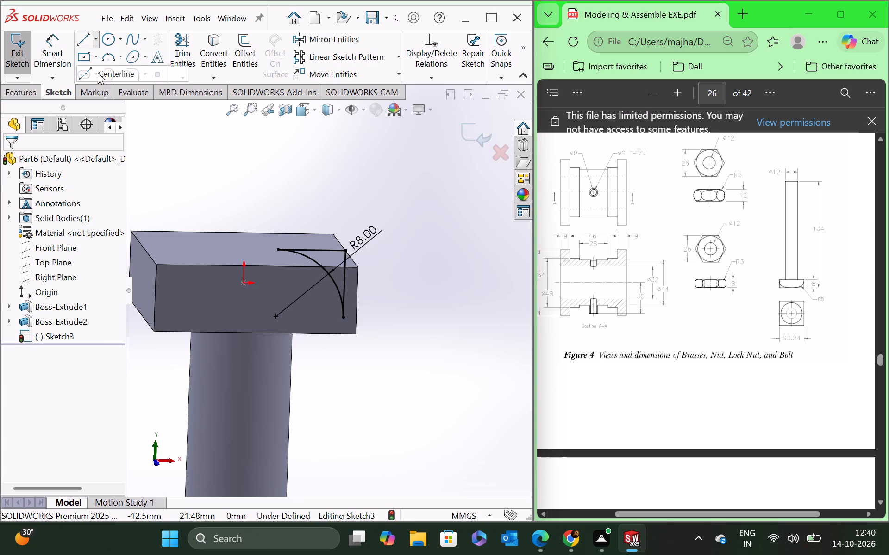
left_click(245, 165)
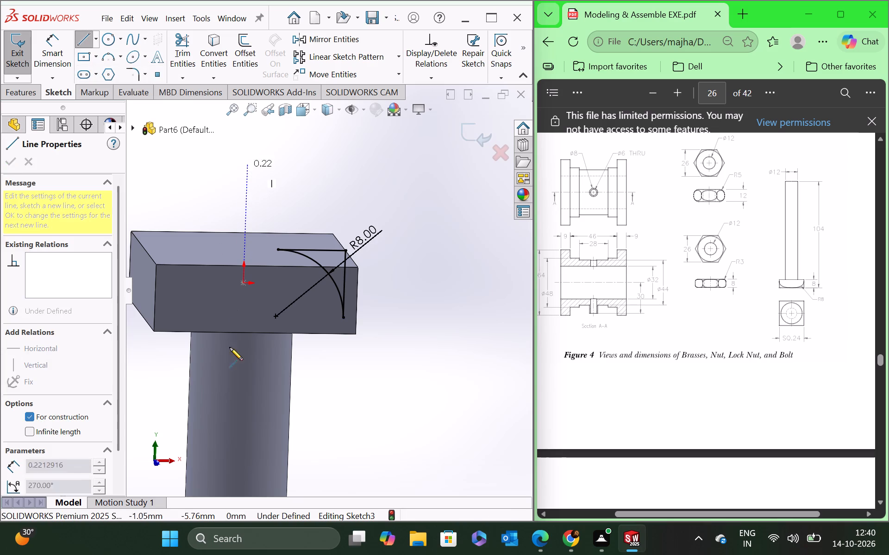
left_click(240, 397)
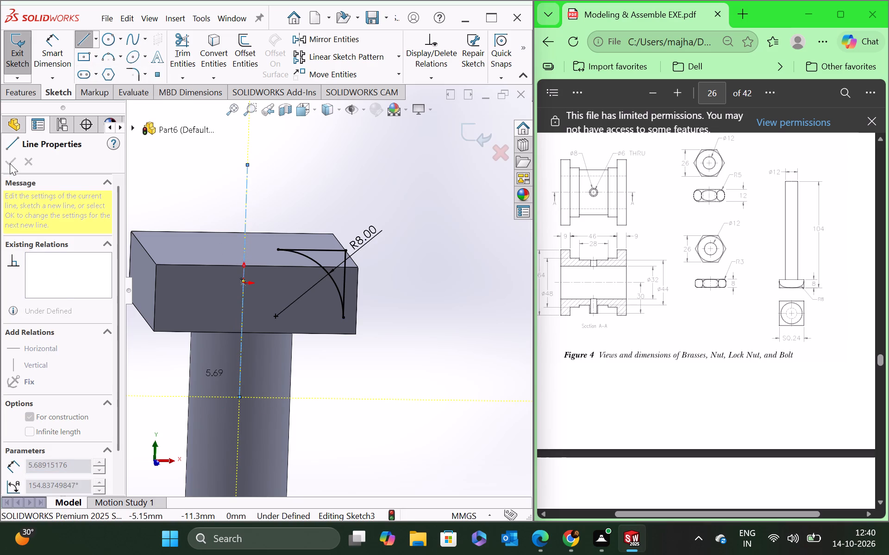
key("Escape")
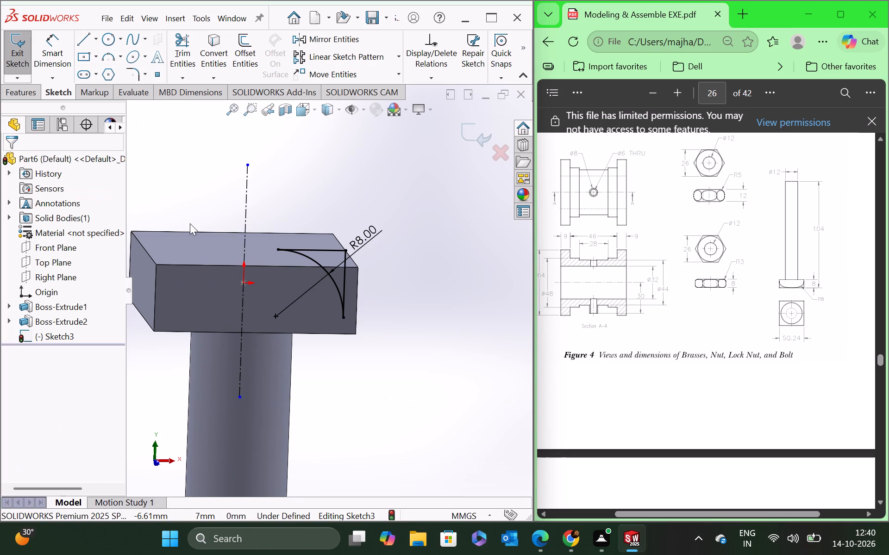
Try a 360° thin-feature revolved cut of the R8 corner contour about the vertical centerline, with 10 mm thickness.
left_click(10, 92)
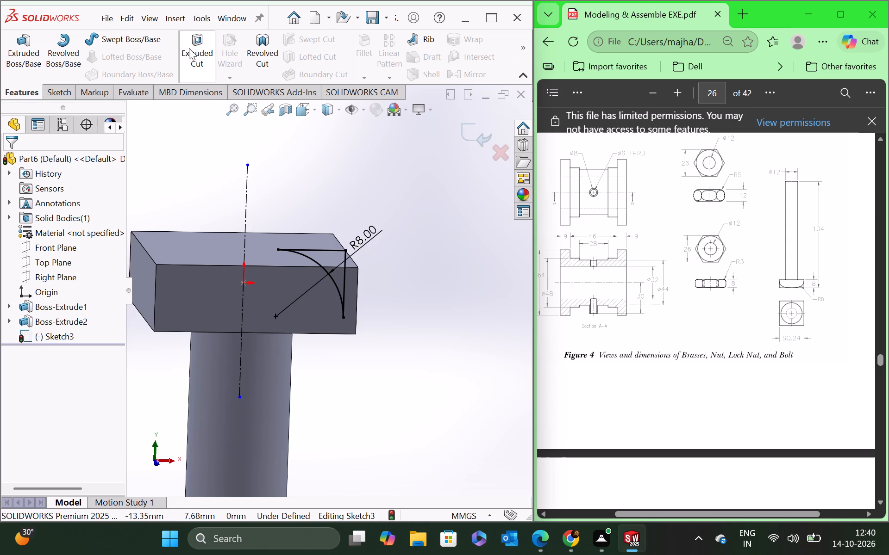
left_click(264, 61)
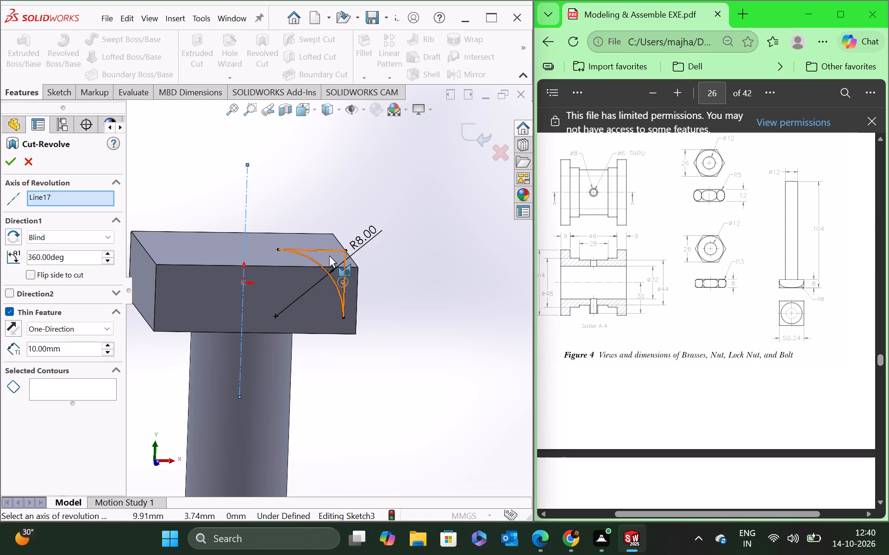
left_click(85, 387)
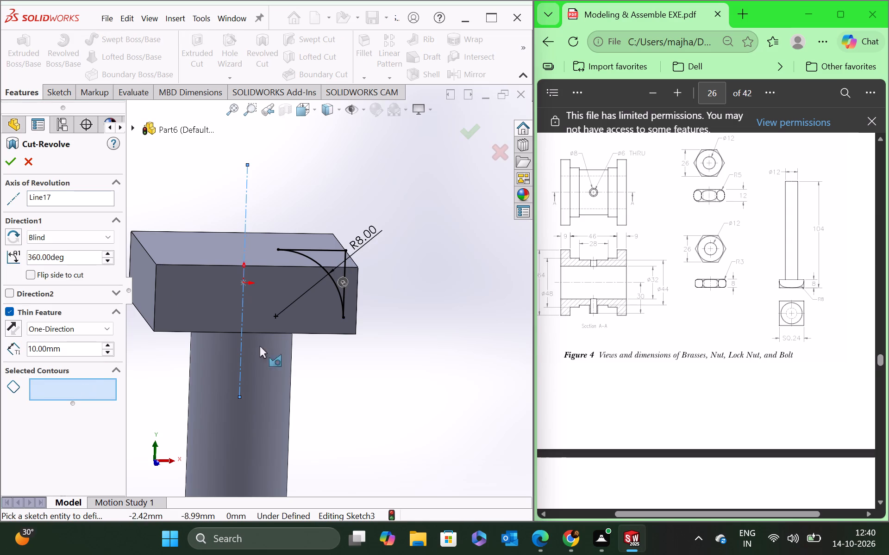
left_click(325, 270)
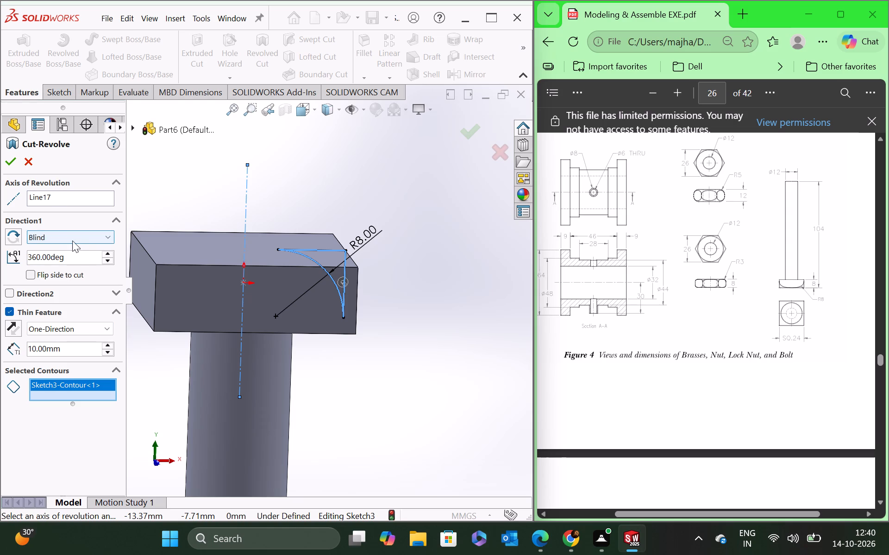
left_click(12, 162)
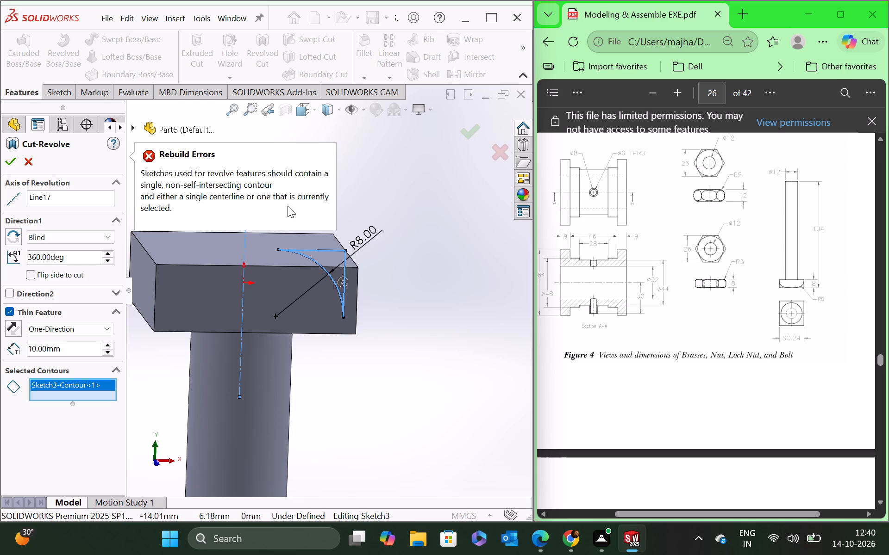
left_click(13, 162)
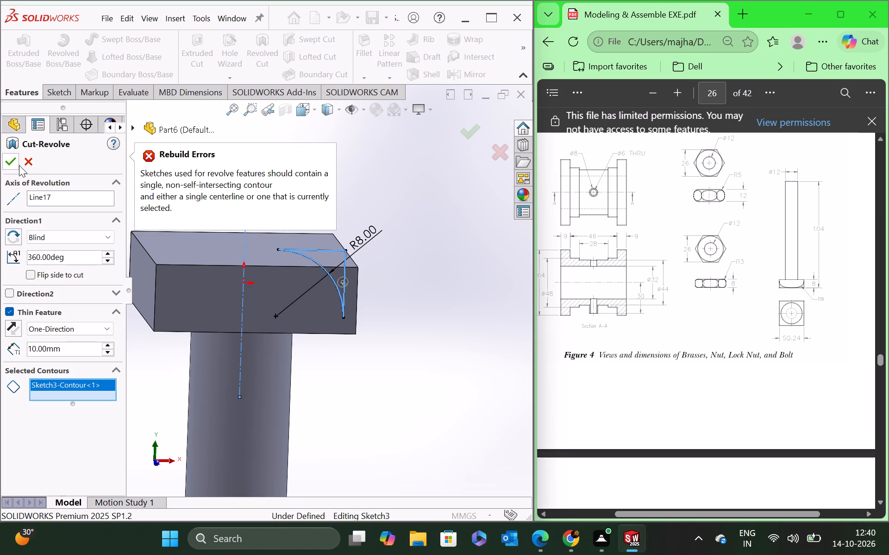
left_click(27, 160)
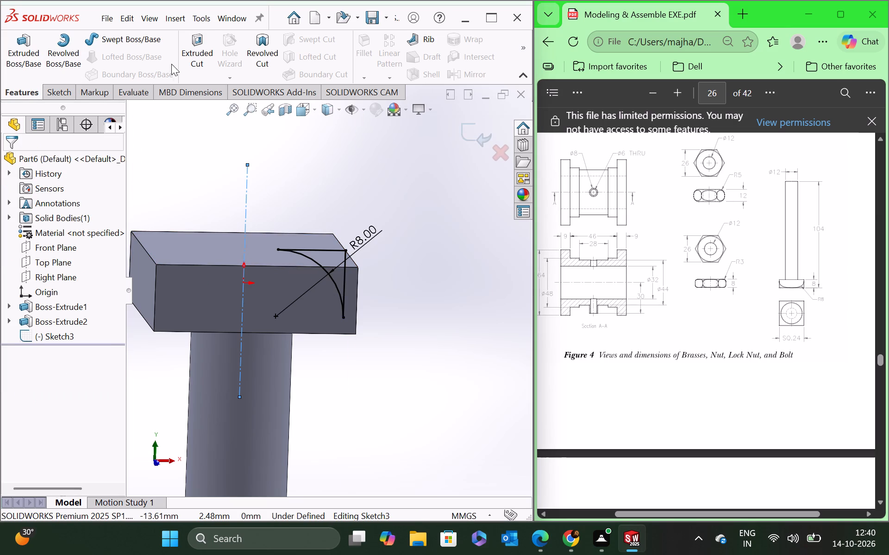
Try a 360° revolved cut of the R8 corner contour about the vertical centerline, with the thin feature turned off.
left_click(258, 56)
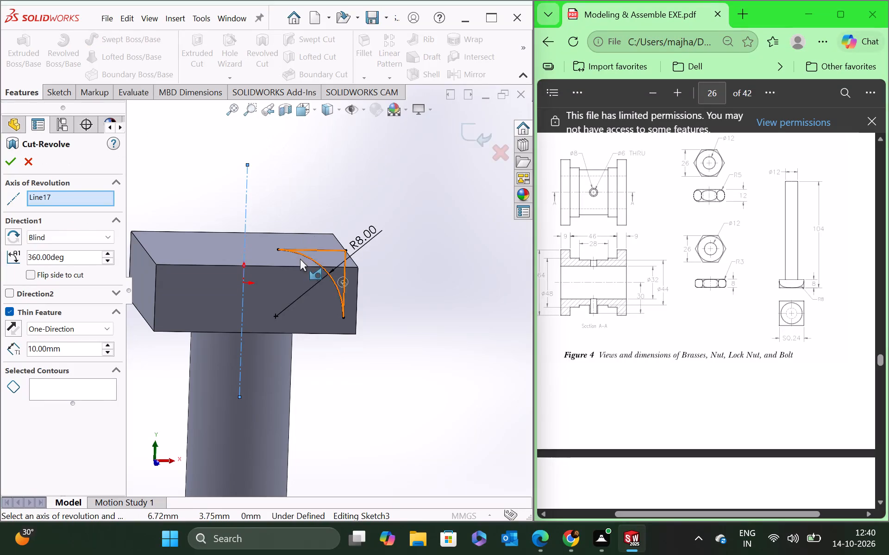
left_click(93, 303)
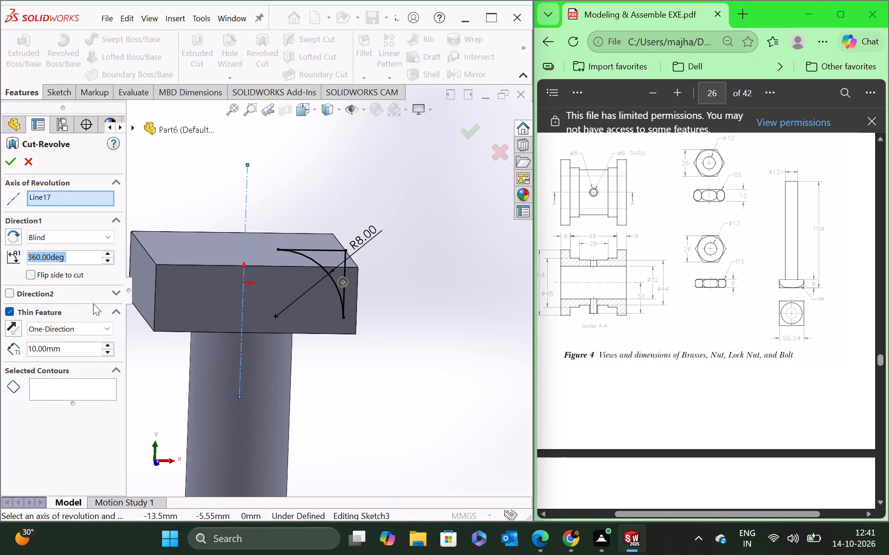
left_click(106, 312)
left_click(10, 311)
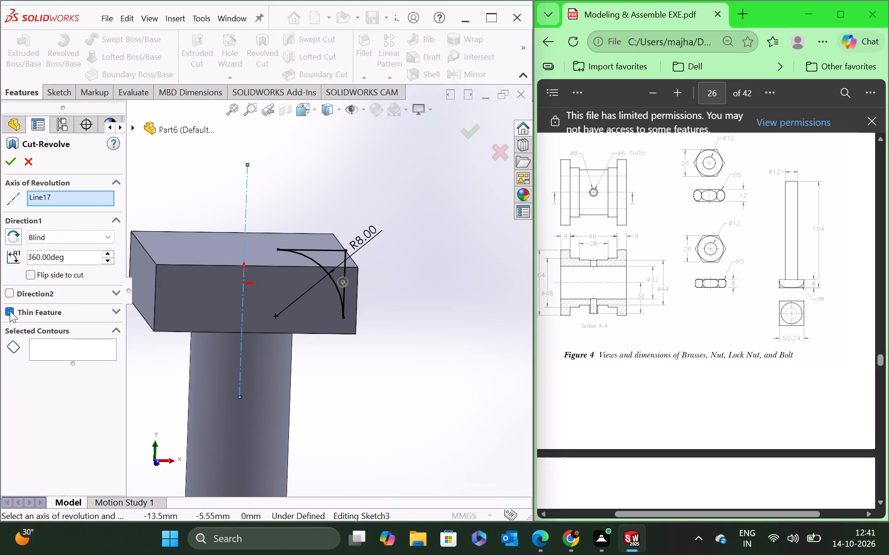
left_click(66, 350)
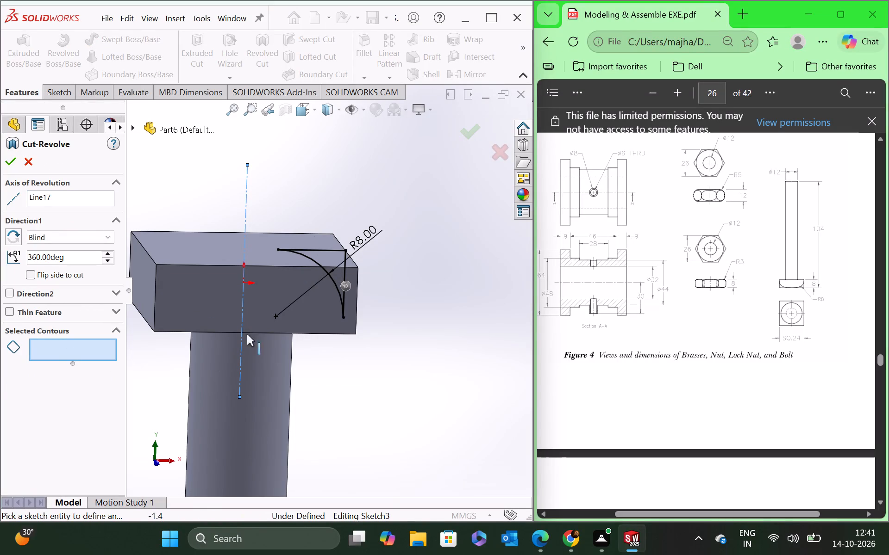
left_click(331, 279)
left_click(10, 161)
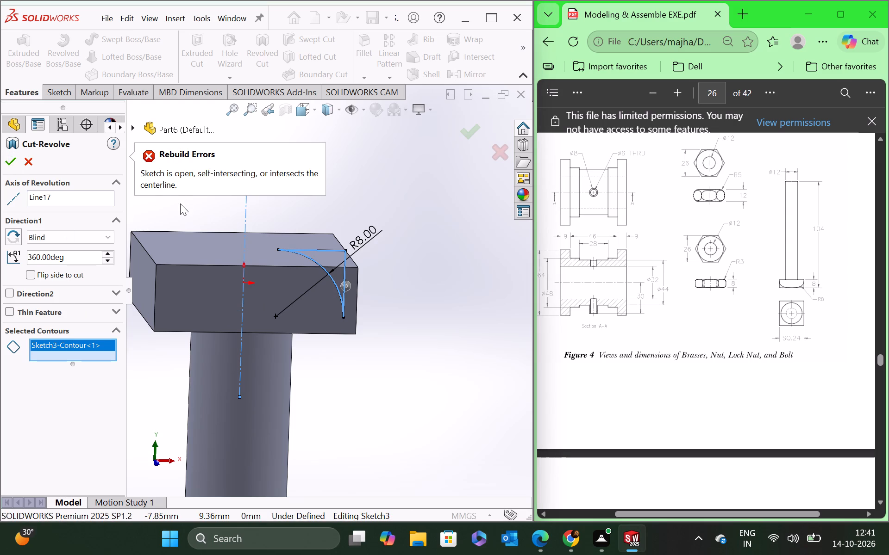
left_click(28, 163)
Examine the R8 corner profile up close, checking where the arc's ends meet the top and side lines.
scroll(258, 246, "down", 8)
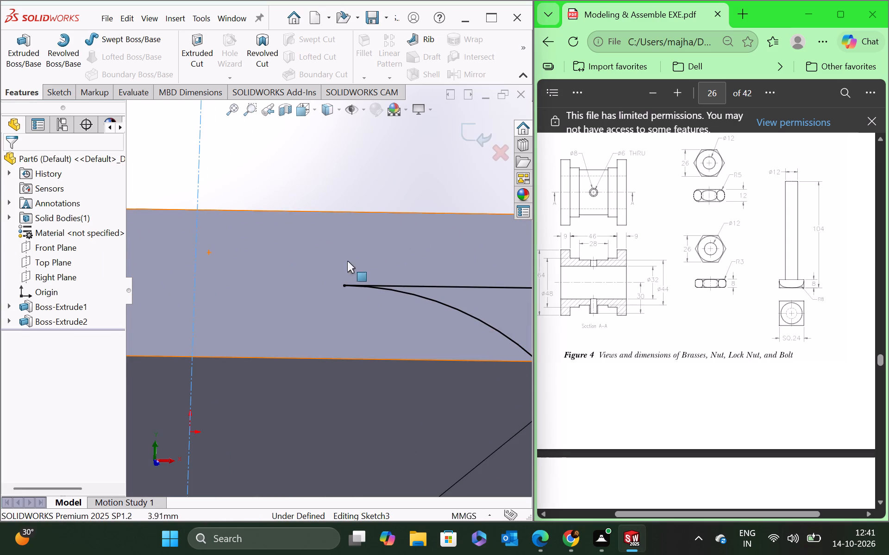
middle_click_drag(328, 169, 314, 160)
scroll(358, 263, "down", 2)
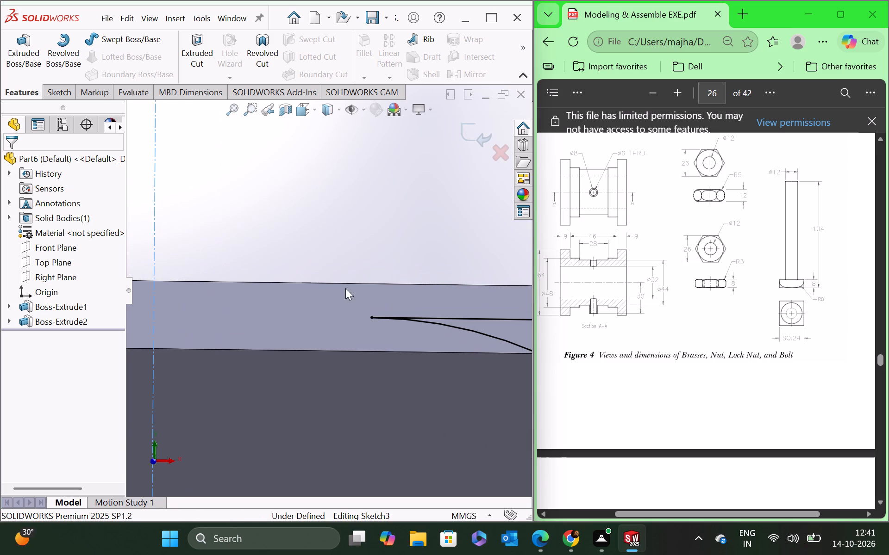
left_click(66, 94)
left_click(187, 64)
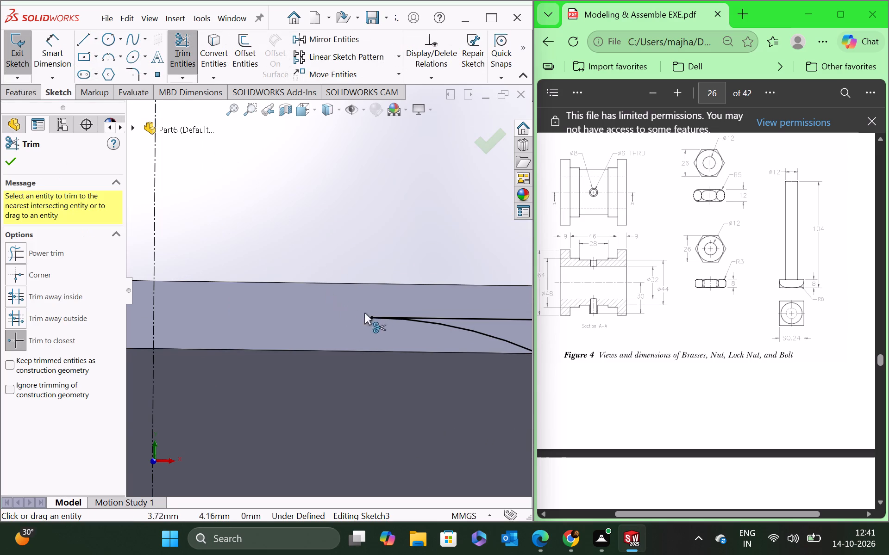
scroll(372, 320, "down", 4)
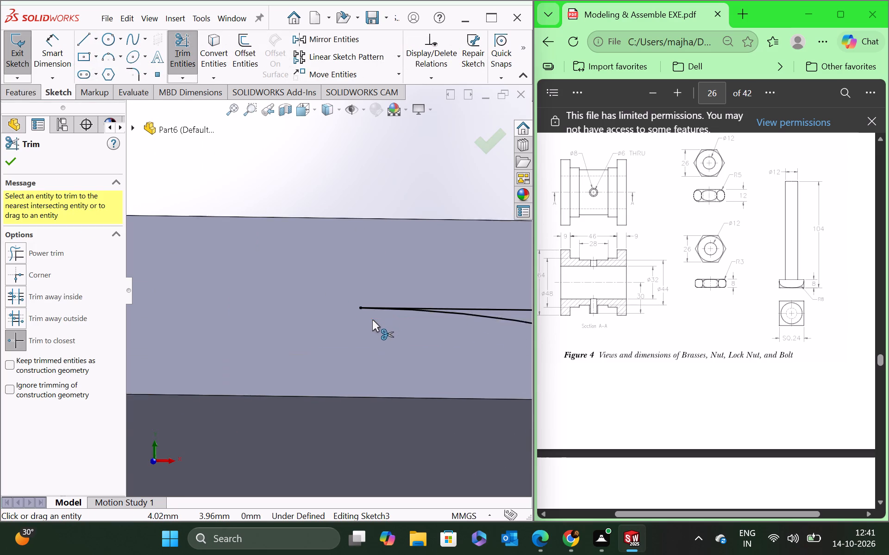
scroll(372, 320, "down", 2)
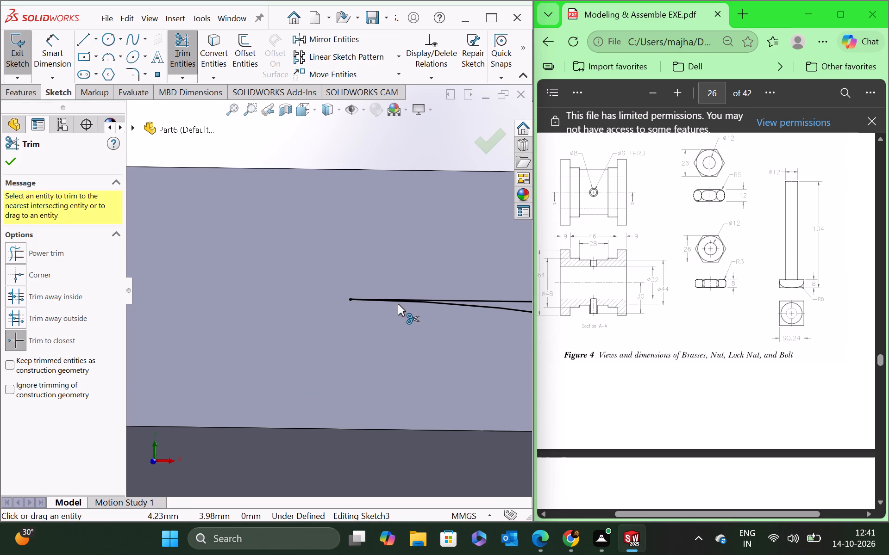
scroll(431, 318, "up", 1)
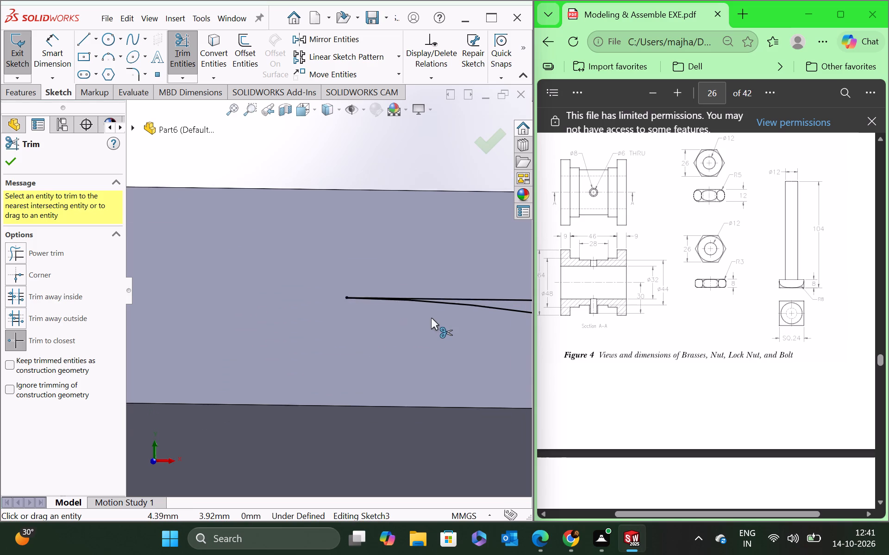
scroll(431, 318, "up", 8)
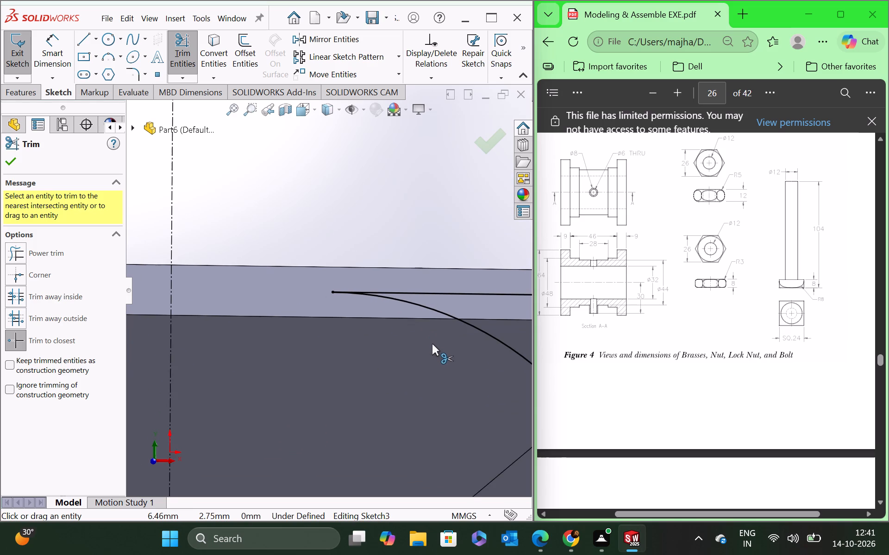
scroll(460, 361, "up", 1)
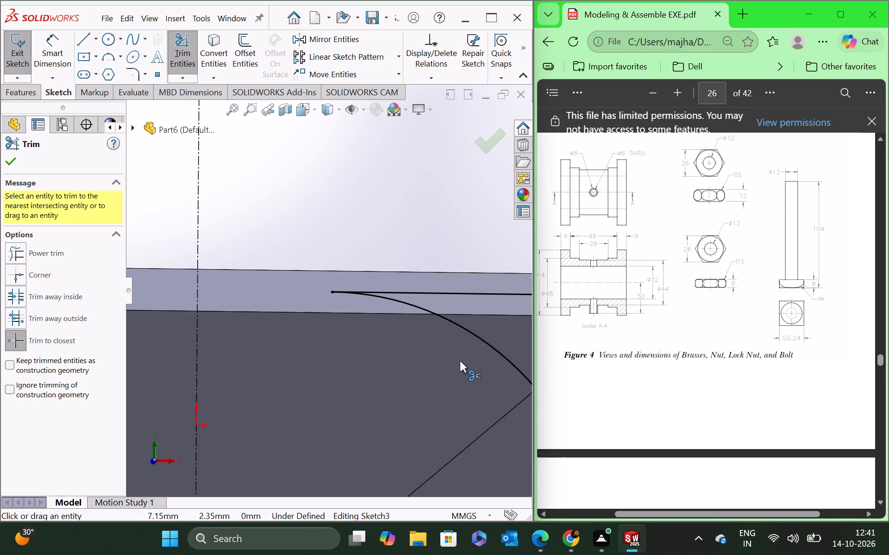
scroll(460, 361, "up", 3)
scroll(427, 356, "down", 3)
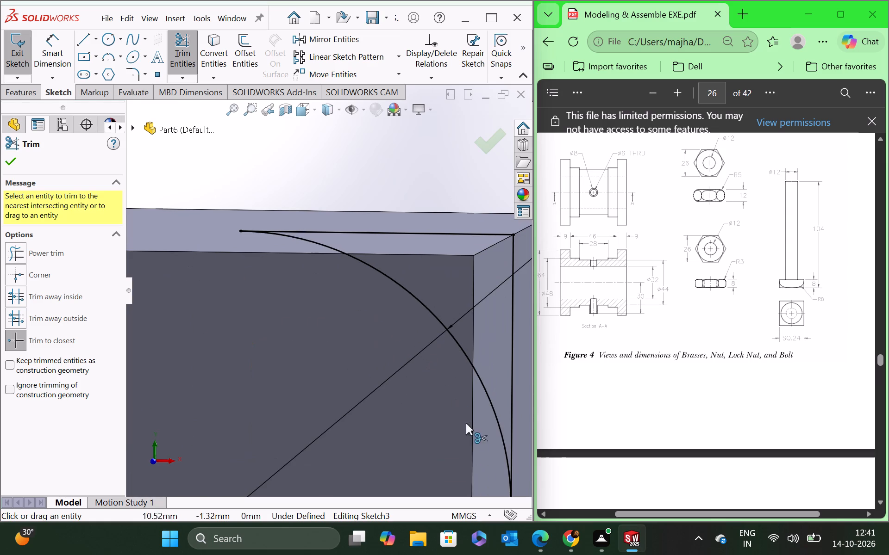
scroll(509, 463, "up", 3)
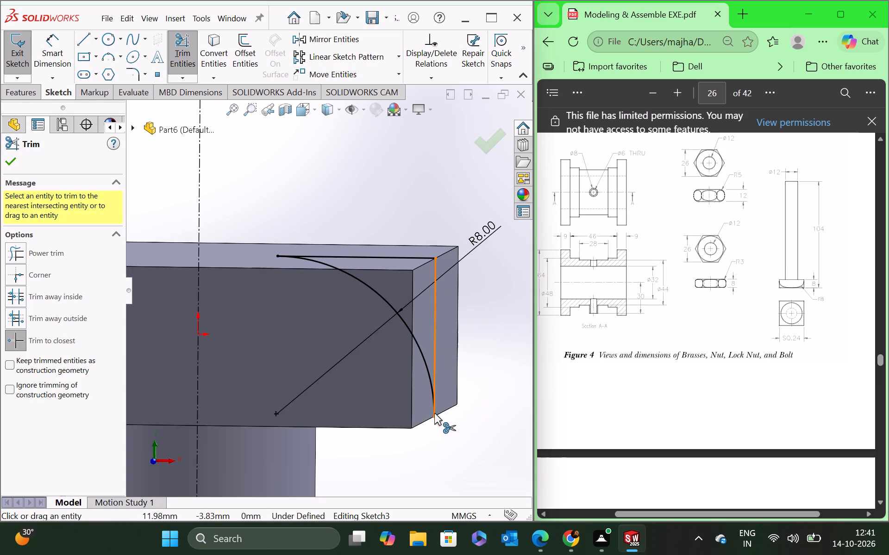
left_click(490, 351)
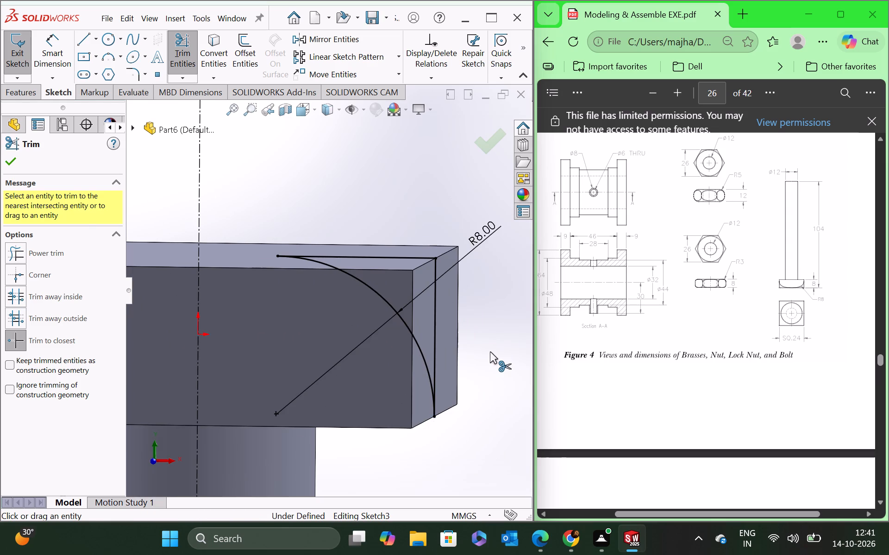
key("Escape")
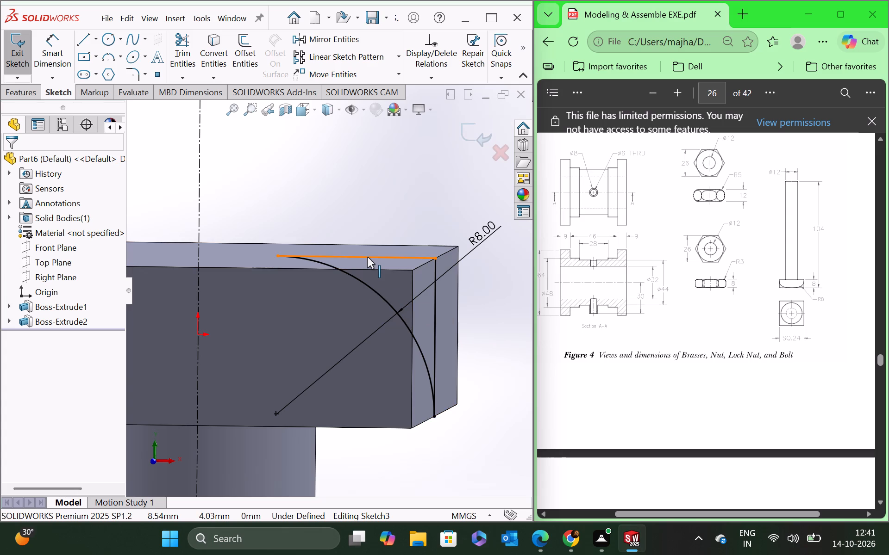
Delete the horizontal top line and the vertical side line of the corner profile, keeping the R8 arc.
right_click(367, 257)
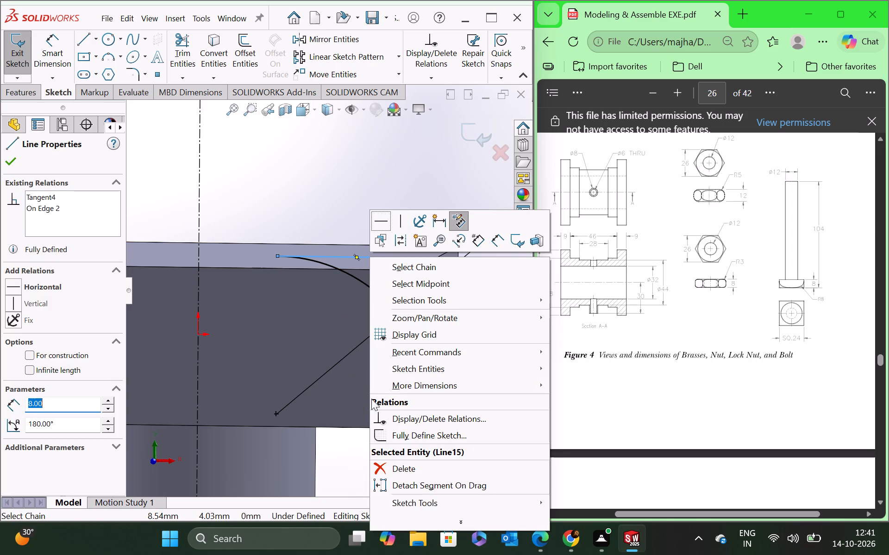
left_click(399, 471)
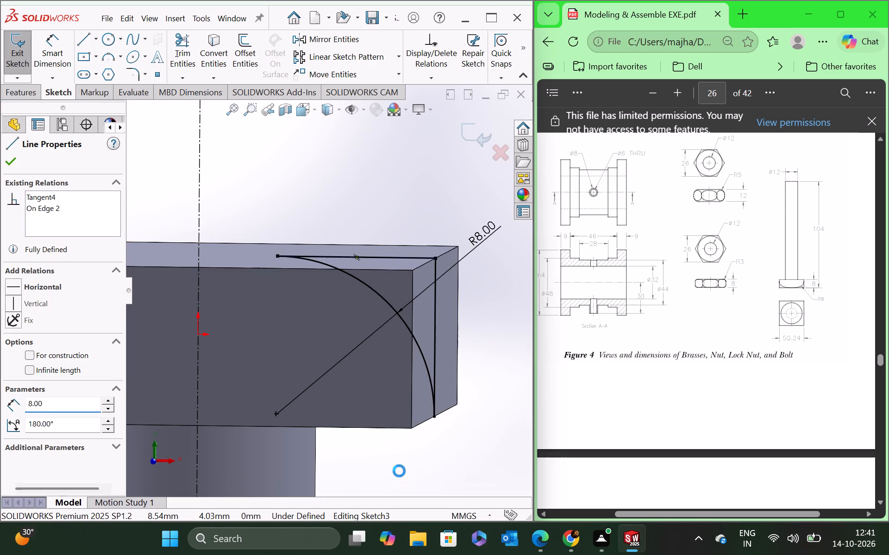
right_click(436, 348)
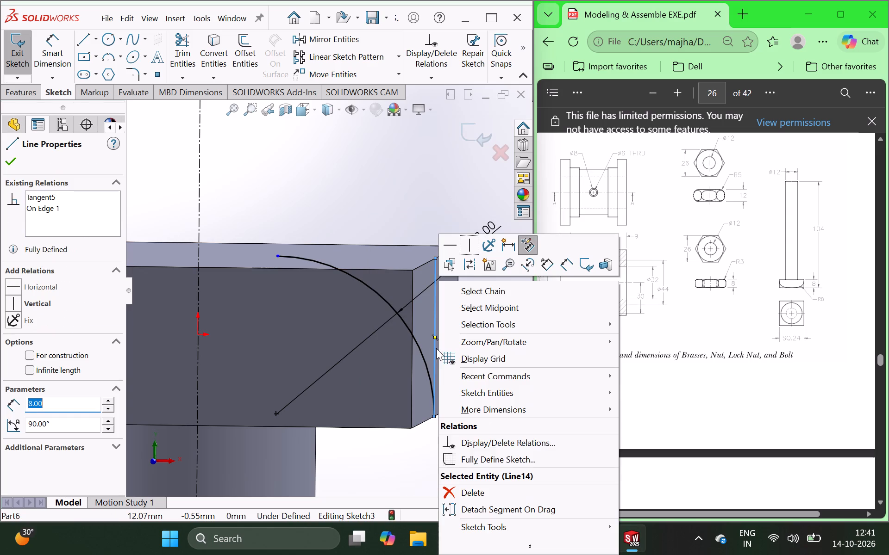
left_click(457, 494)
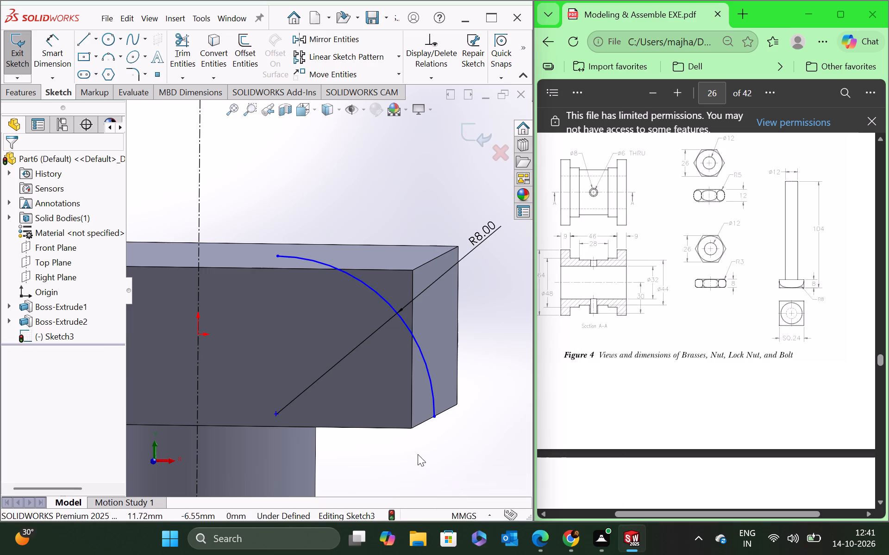
Exit the corner sketch and delete Sketch3, including its R8 arc and vertical centerline, from the bolt part.
scroll(405, 431, "down", 2)
scroll(388, 427, "up", 3)
middle_click_drag(388, 427, 406, 438)
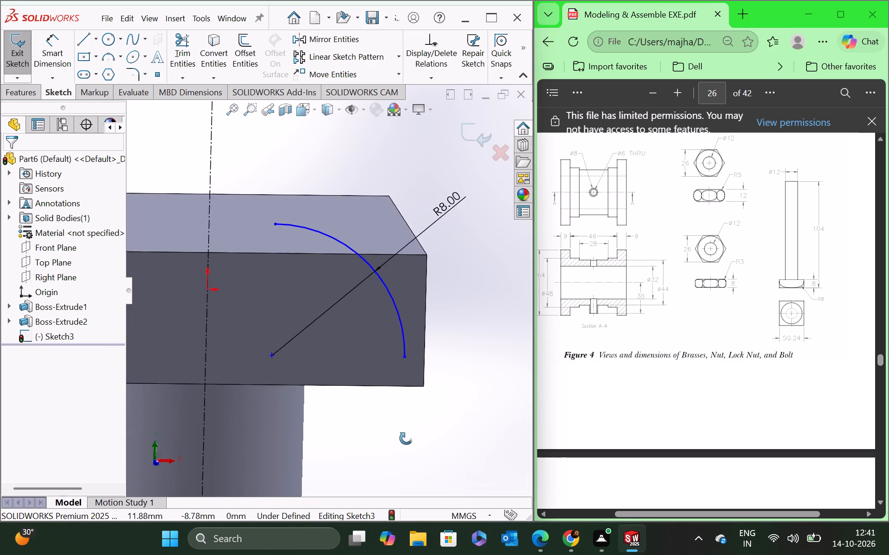
middle_click_drag(406, 438, 409, 440)
scroll(360, 391, "up", 3)
middle_click_drag(356, 393, 346, 376)
scroll(314, 353, "down", 4)
scroll(412, 349, "up", 2)
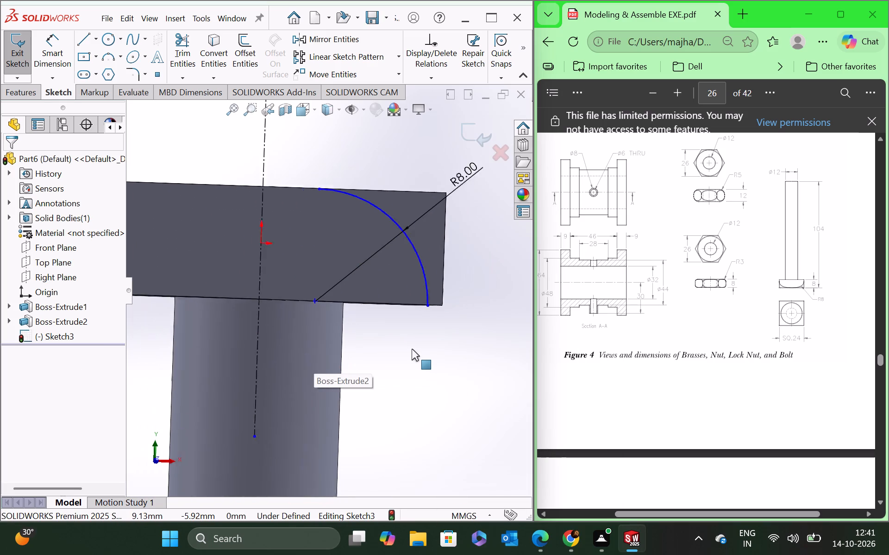
scroll(412, 349, "up", 5)
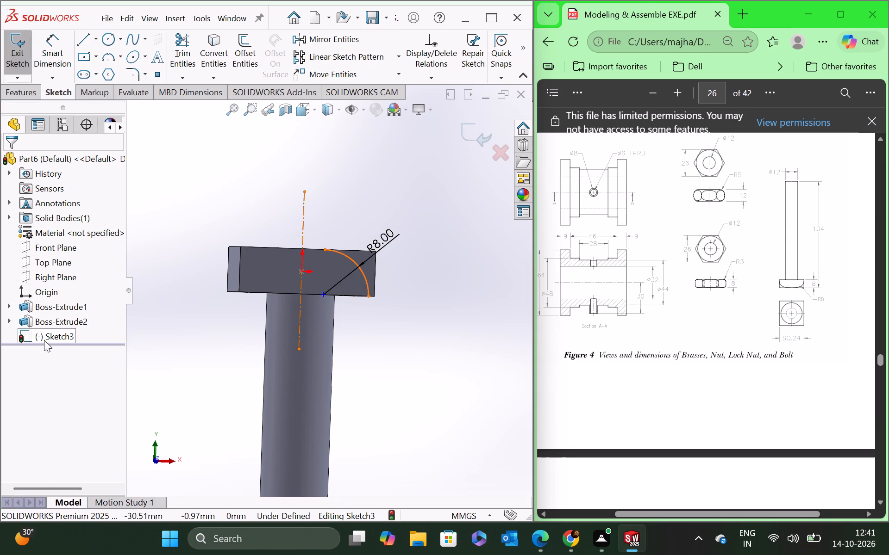
right_click(44, 339)
left_click(148, 255)
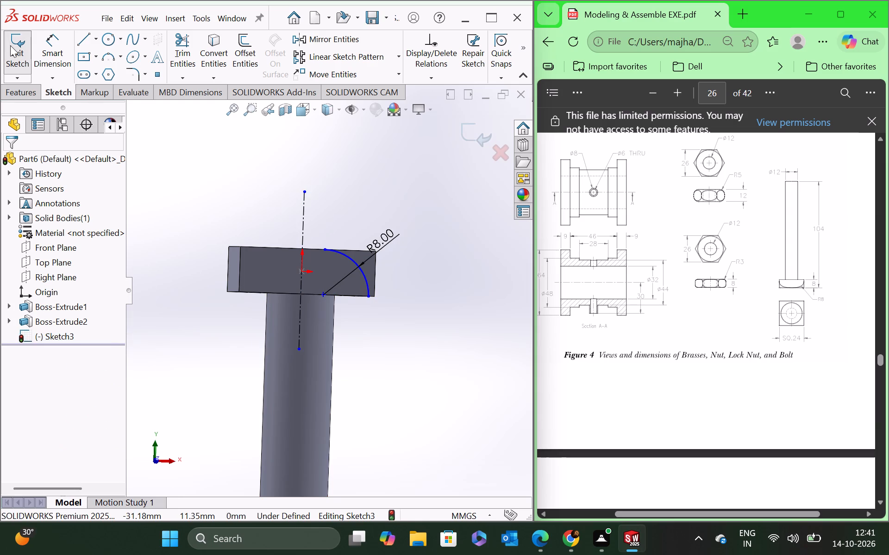
left_click(10, 45)
right_click(50, 333)
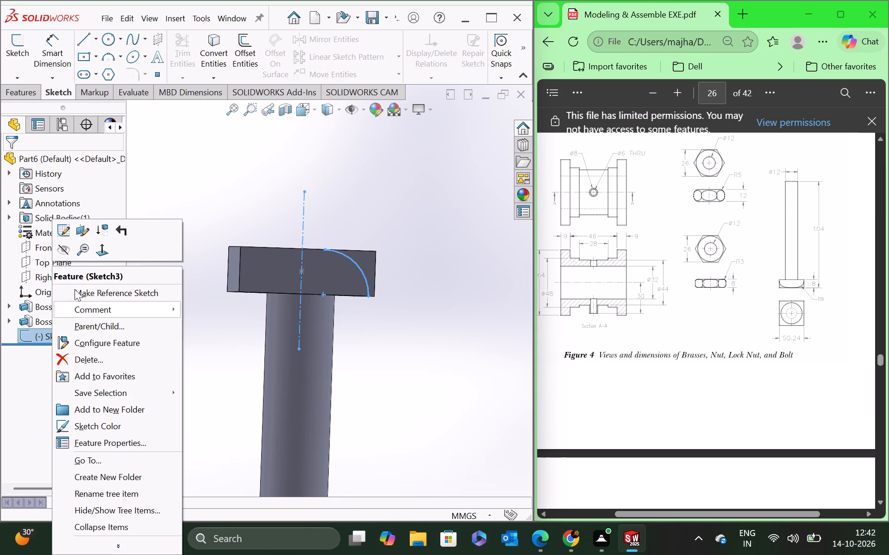
left_click(79, 358)
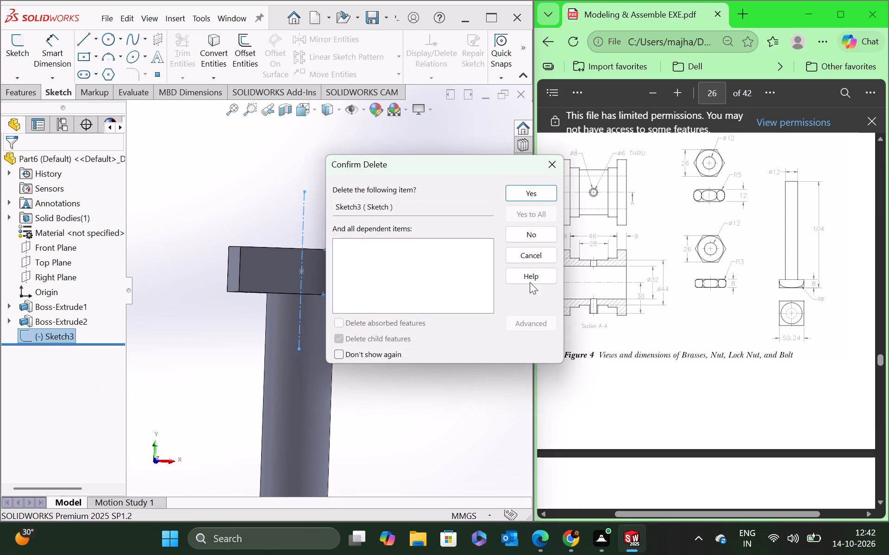
left_click(536, 196)
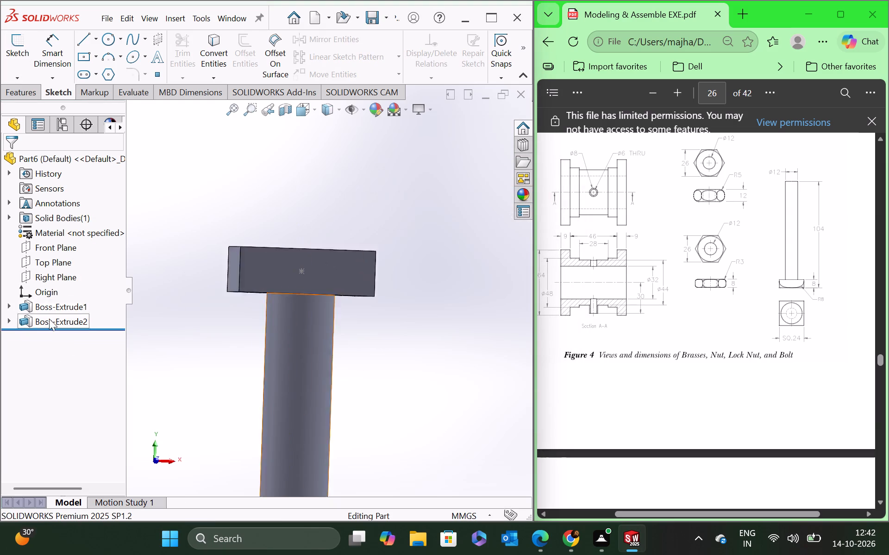
Edit the bolt head's extrusion, Boss-Extrude1, changing its Direction 1 end condition to Blind.
right_click(55, 302)
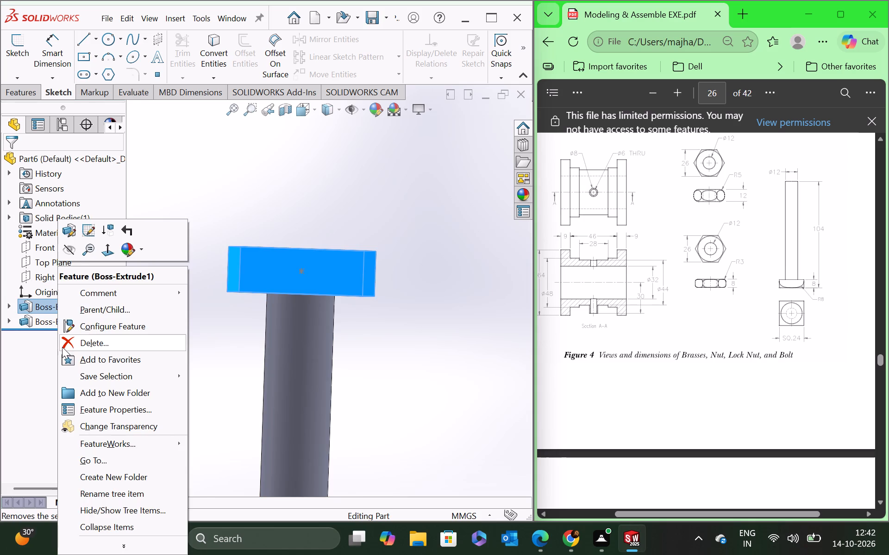
left_click(72, 235)
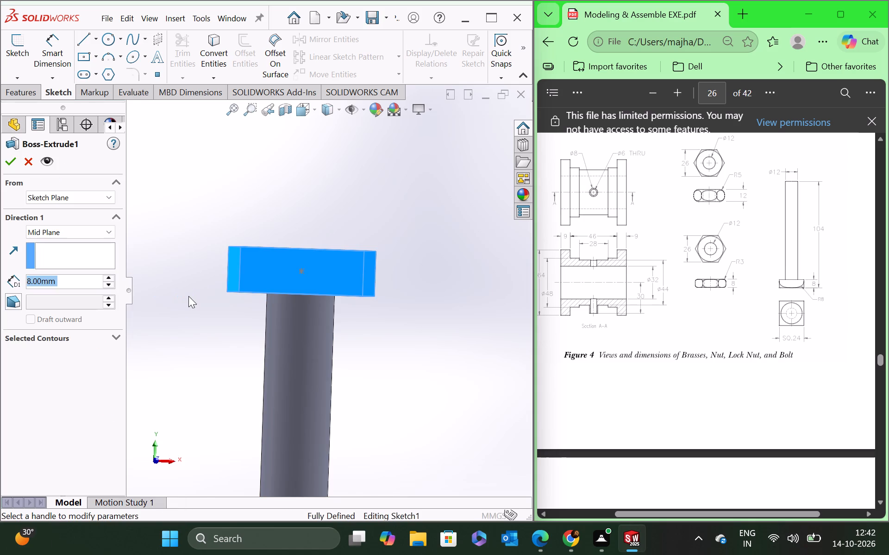
left_click(98, 198)
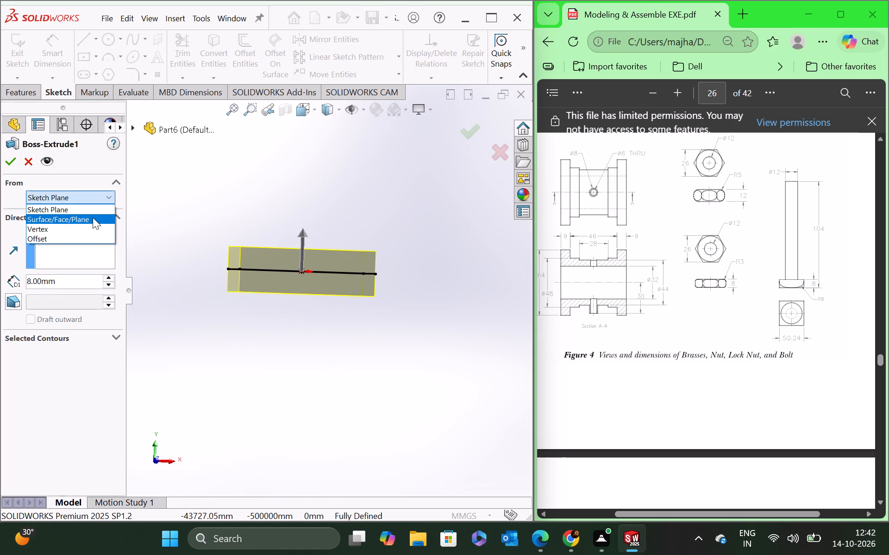
left_click(166, 189)
left_click(104, 231)
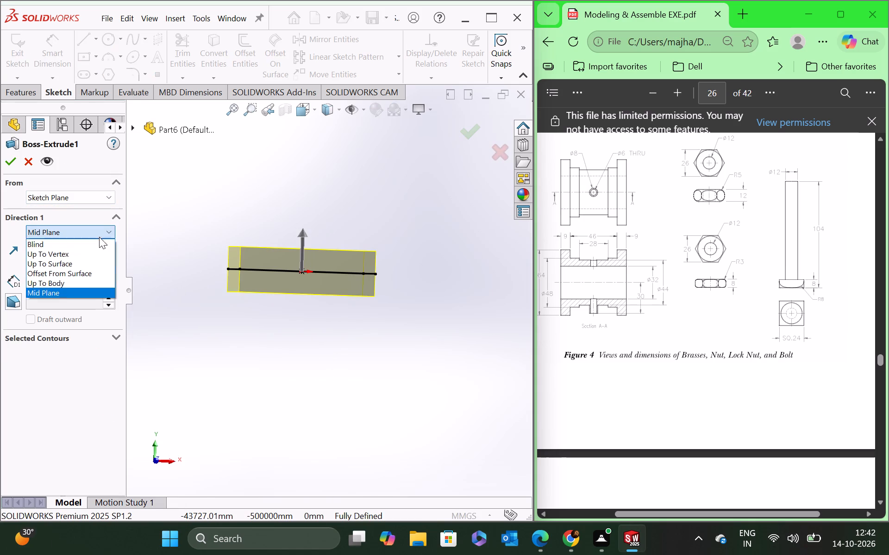
left_click(87, 246)
left_click(6, 162)
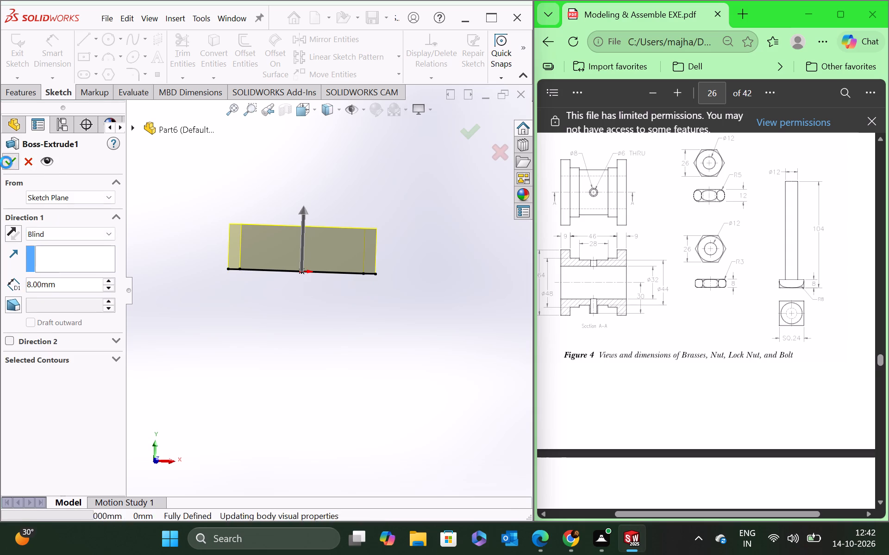
scroll(269, 301, "up", 1)
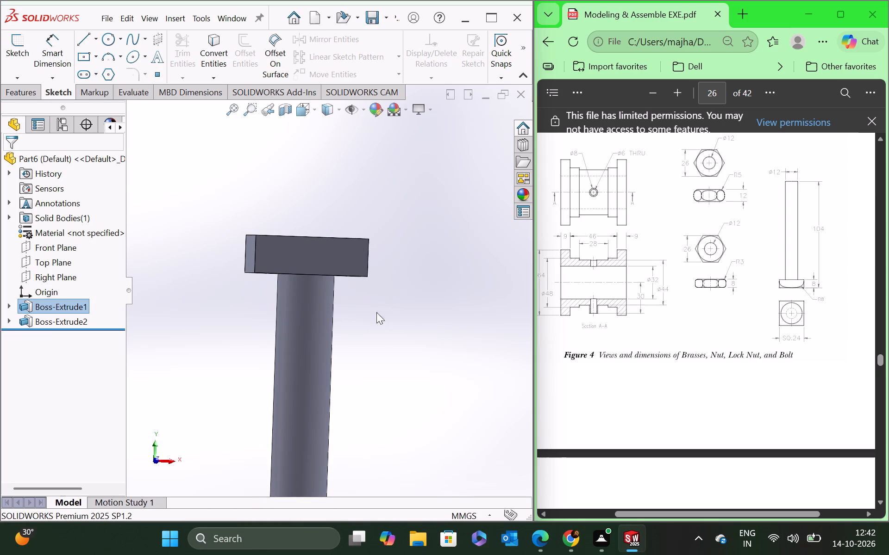
middle_click_drag(388, 332, 379, 330)
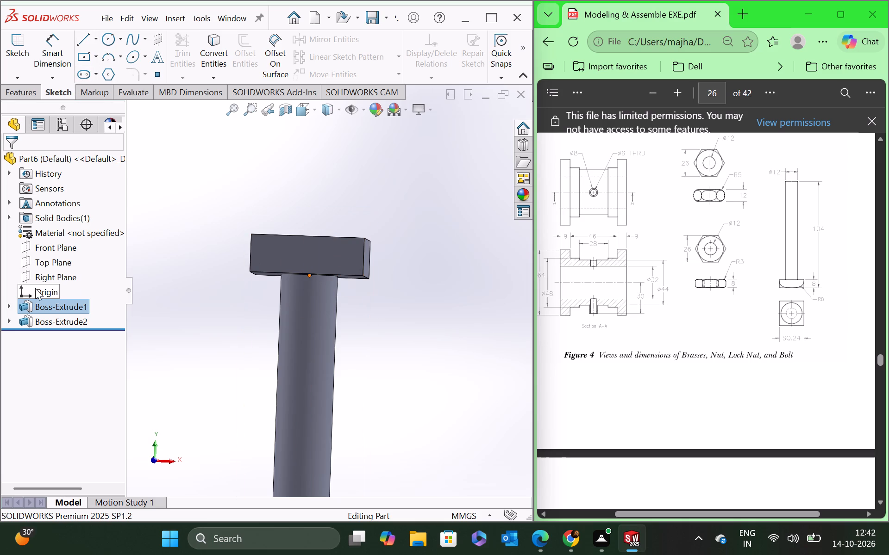
Start a sketch on the Front Plane and draw a vertical centerline through the origin, spanning above and below the bolt head.
right_click(49, 244)
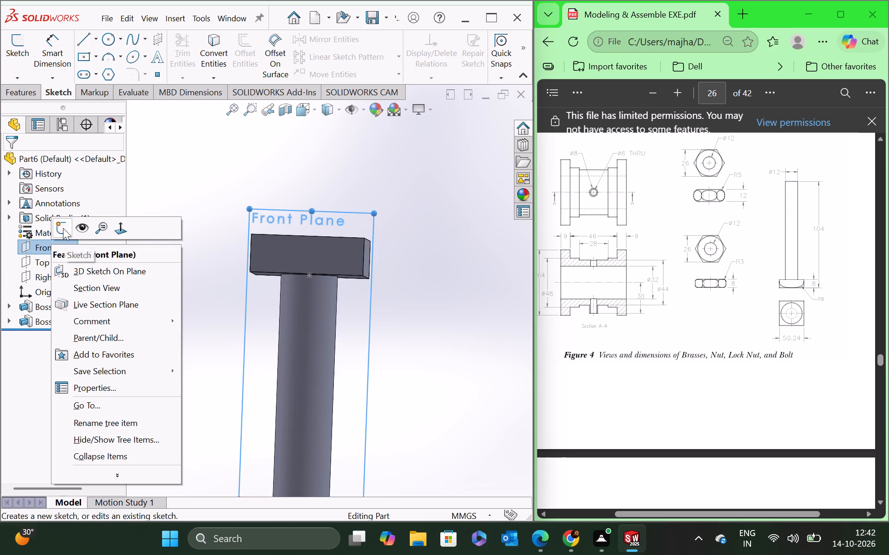
left_click(61, 227)
scroll(351, 174, "up", 6)
scroll(298, 213, "down", 4)
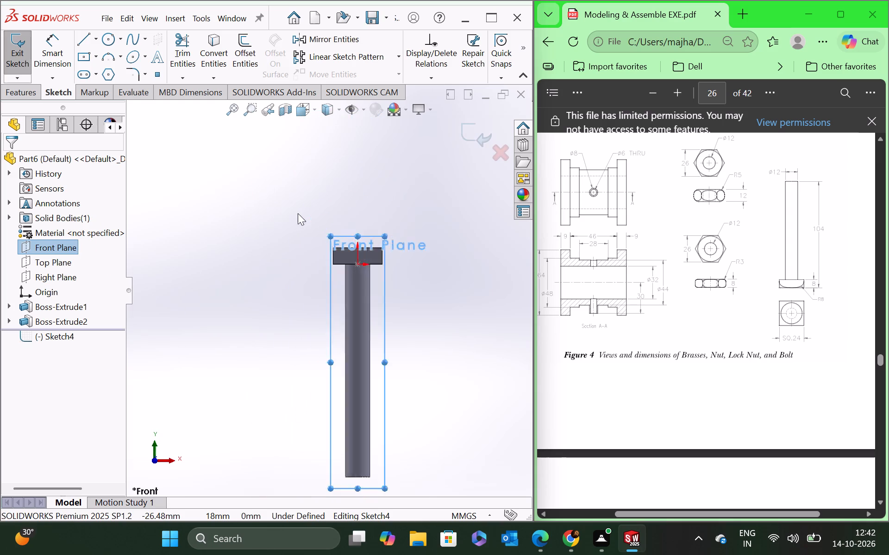
scroll(298, 213, "down", 3)
scroll(451, 288, "down", 6)
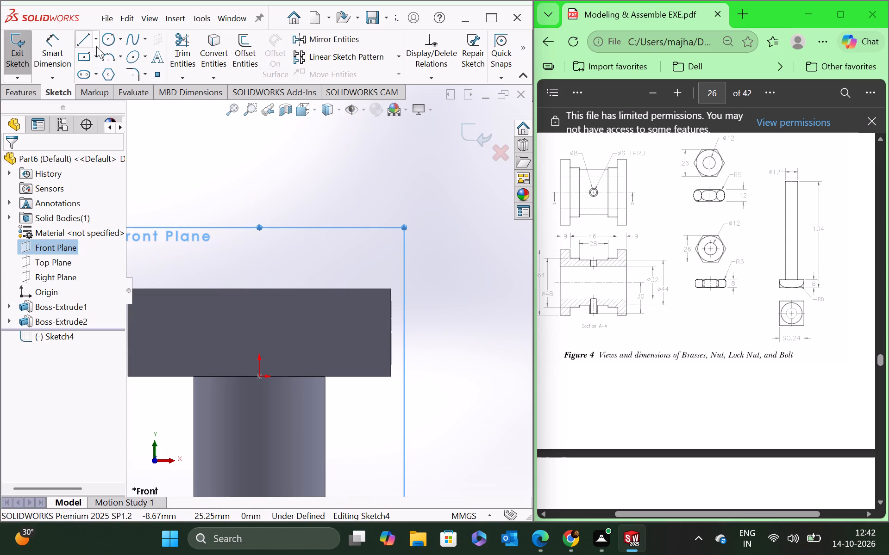
left_click(94, 43)
left_click(106, 76)
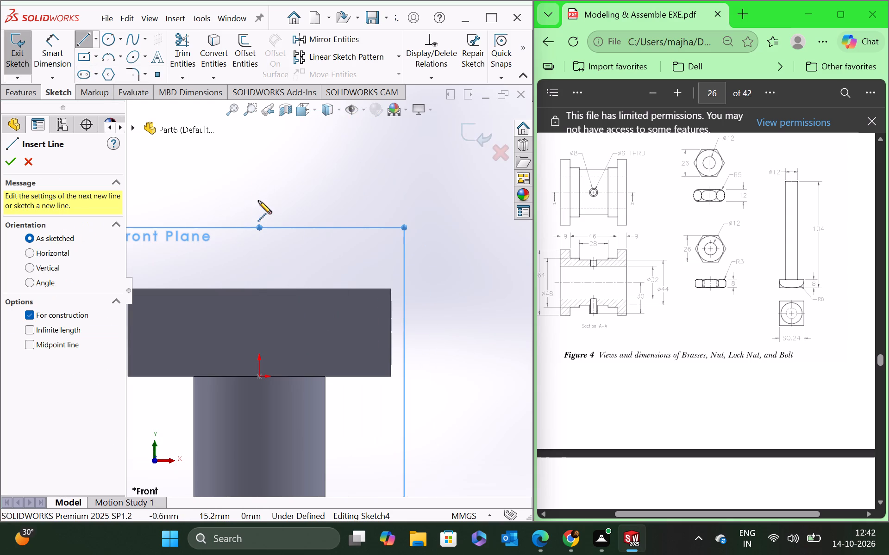
left_click(262, 163)
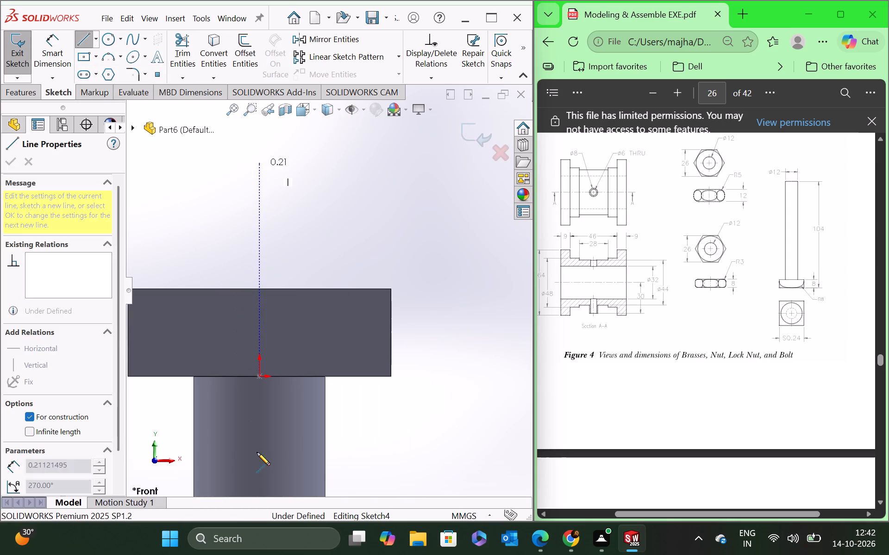
left_click(262, 479)
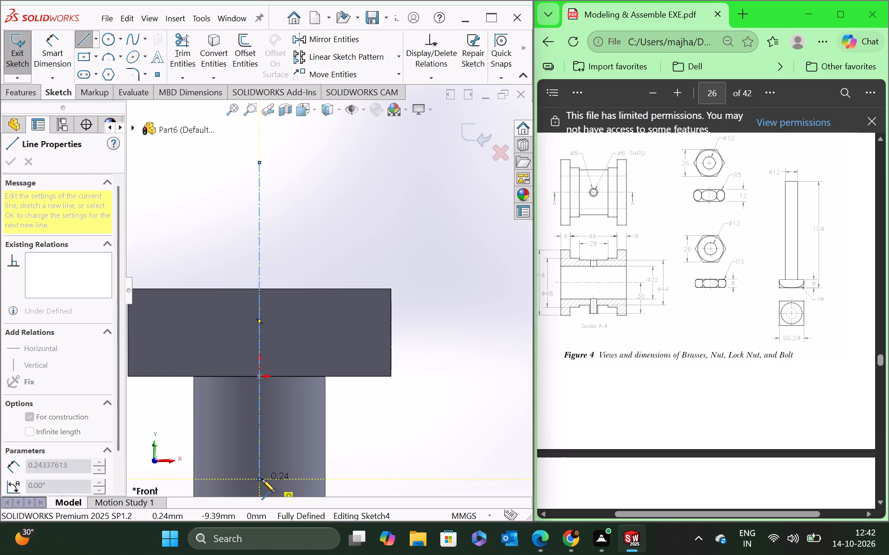
key("Escape")
Sketch a 12 mm horizontal line along the head's top edge from the centerline, continuing 8 mm down the head's side edge.
scroll(355, 365, "down", 3)
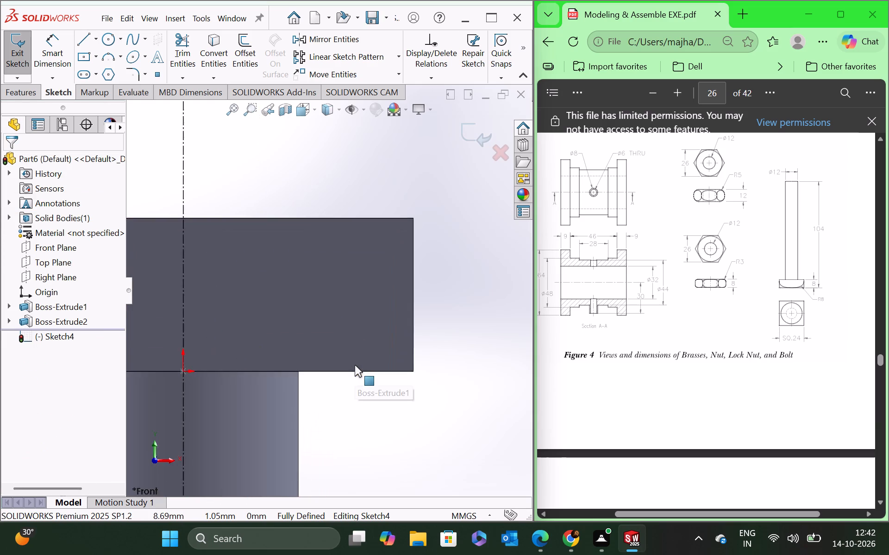
scroll(355, 365, "up", 4)
scroll(326, 298, "down", 2)
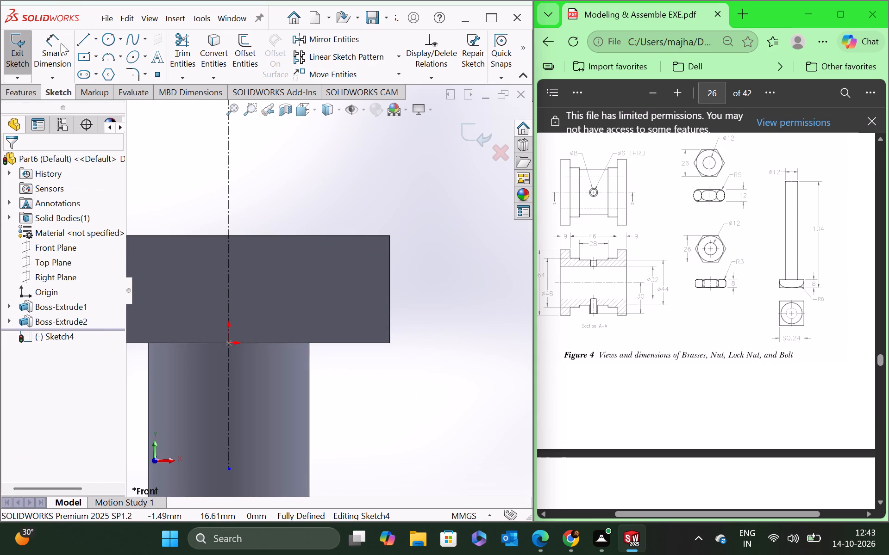
left_click(83, 35)
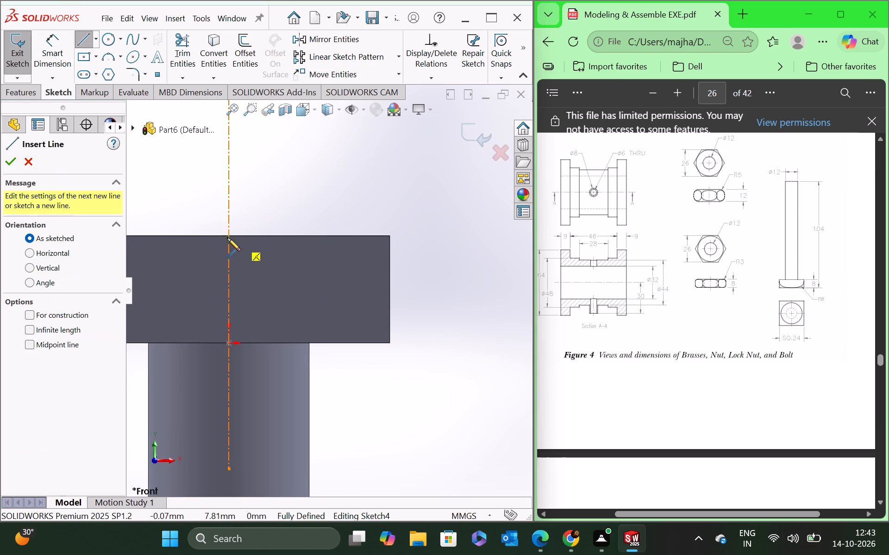
left_click(228, 237)
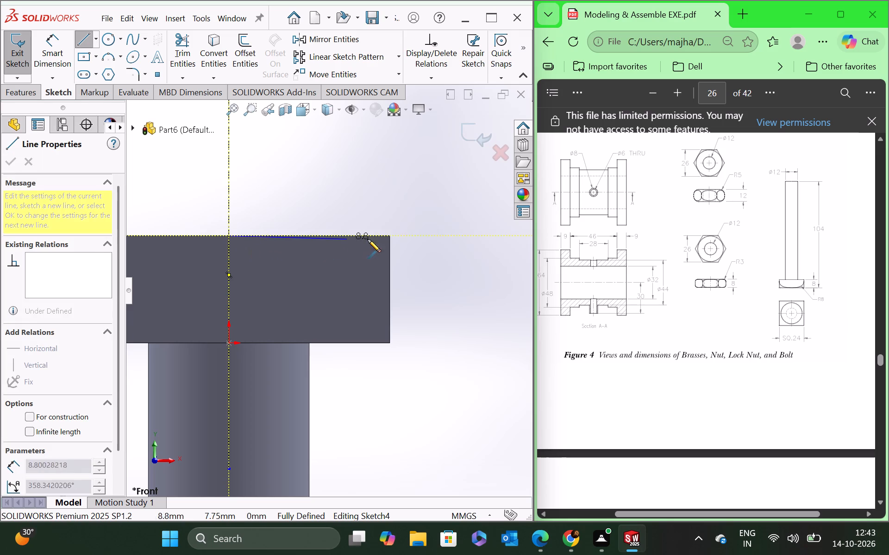
left_click(389, 235)
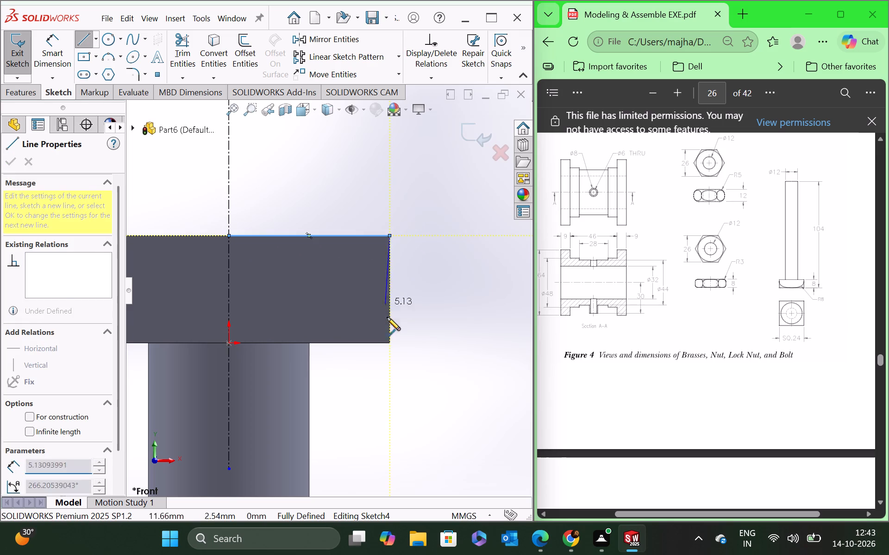
left_click(389, 343)
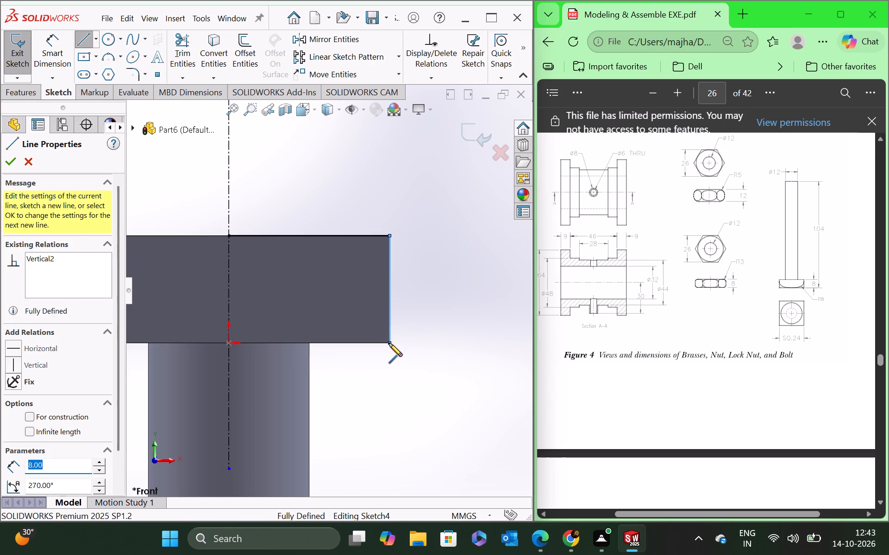
key("Escape")
Sketch a three-point arc of about 4.6 mm radius inside the corner between the top and side lines.
scroll(387, 272, "down", 2)
scroll(372, 261, "up", 2)
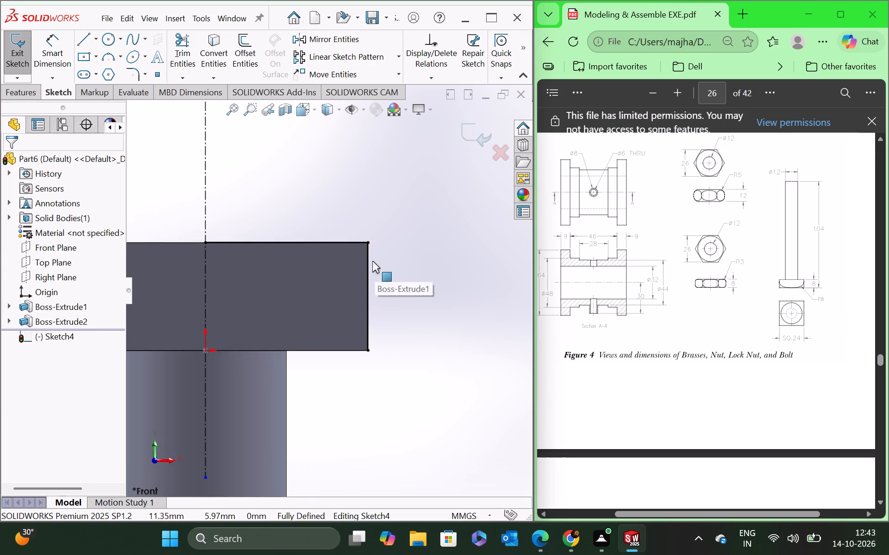
scroll(372, 261, "up", 1)
left_click(106, 52)
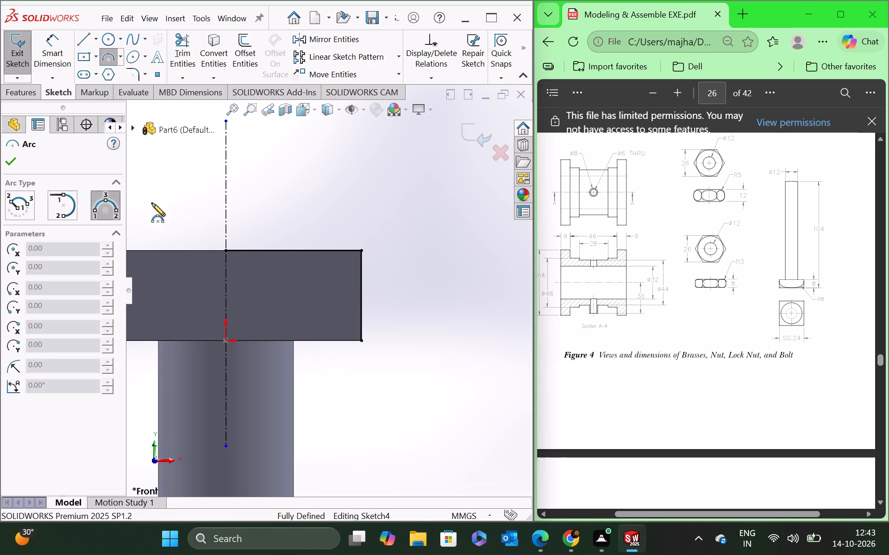
left_click(295, 259)
left_click(346, 312)
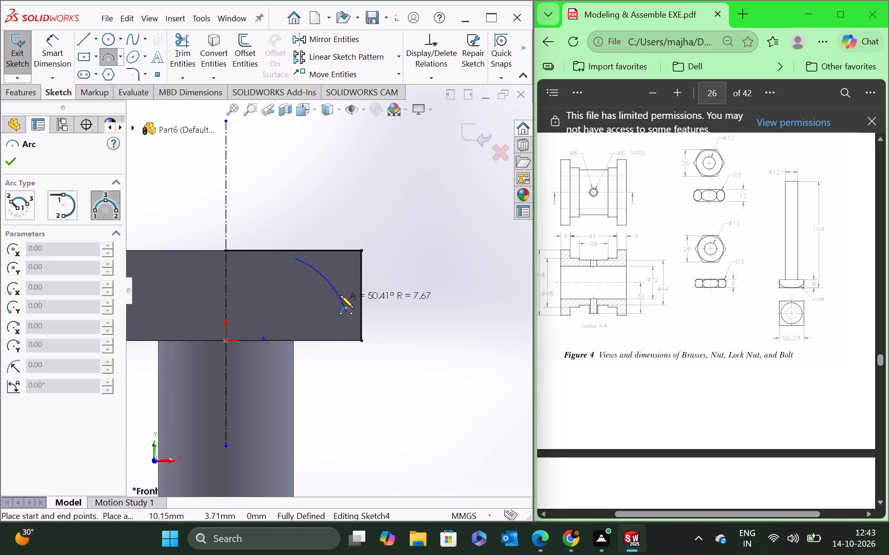
left_click(340, 287)
key("Escape")
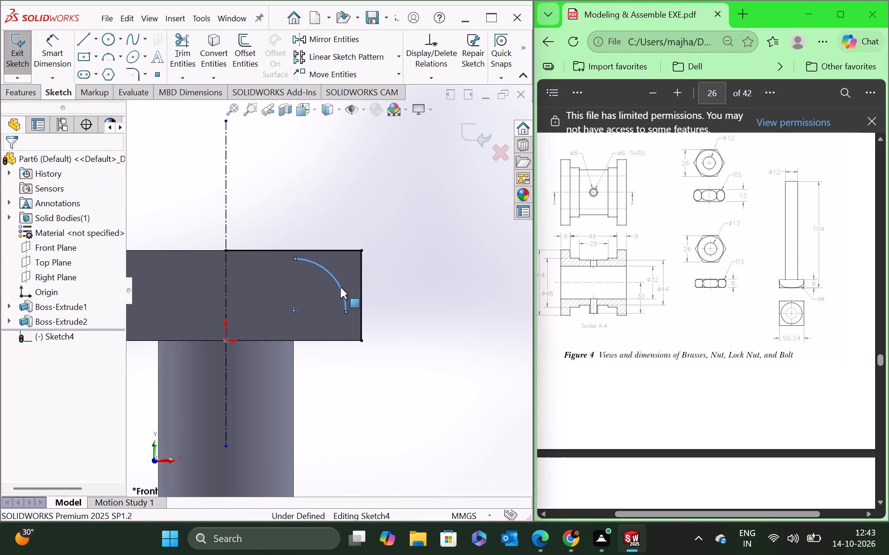
Dimension the arc's upper endpoint 2 mm horizontally from the head's upper outer corner.
left_click(68, 48)
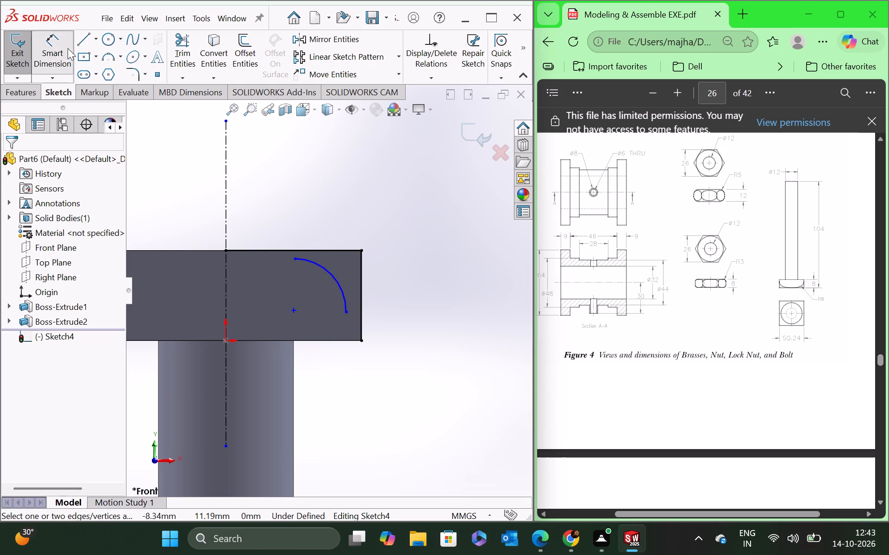
left_click(294, 258)
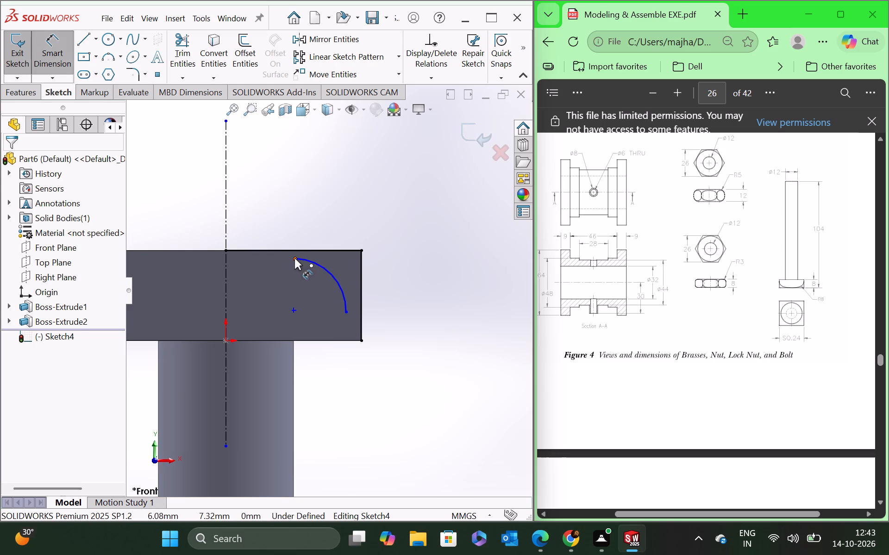
left_click(361, 249)
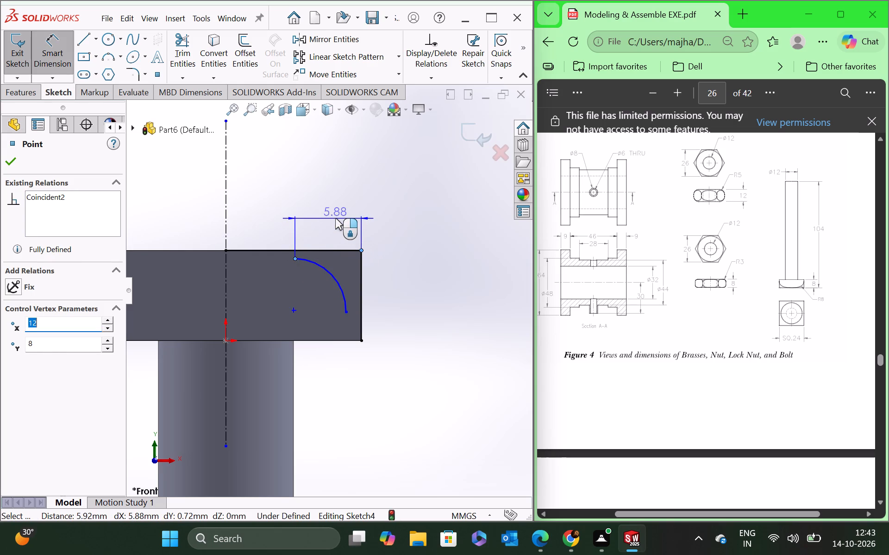
left_click(335, 218)
key("2")
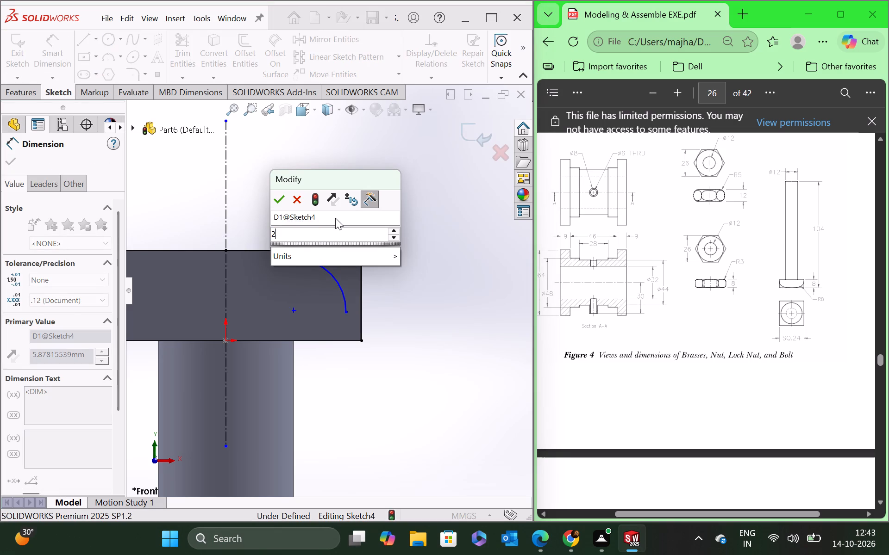
key("Return")
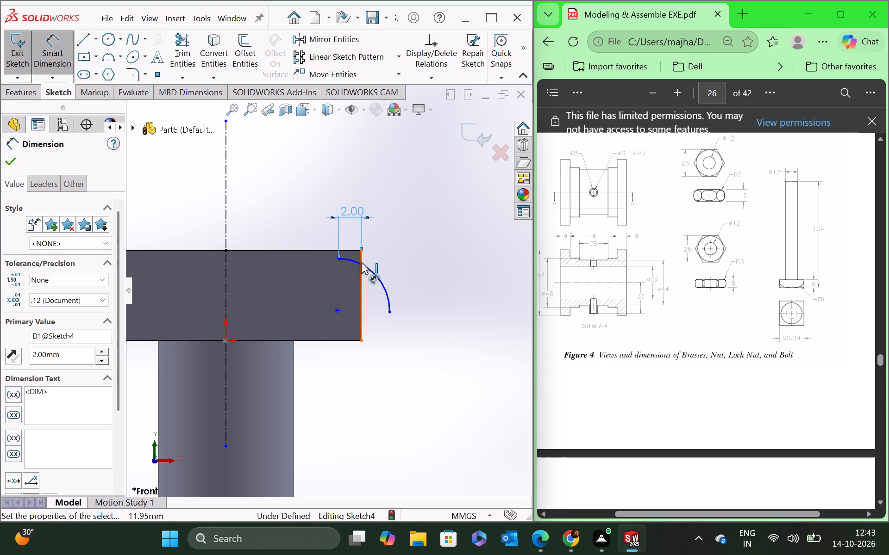
Dimension the arc's lower endpoint 2 mm vertically from the head's lower outer corner.
left_click(390, 310)
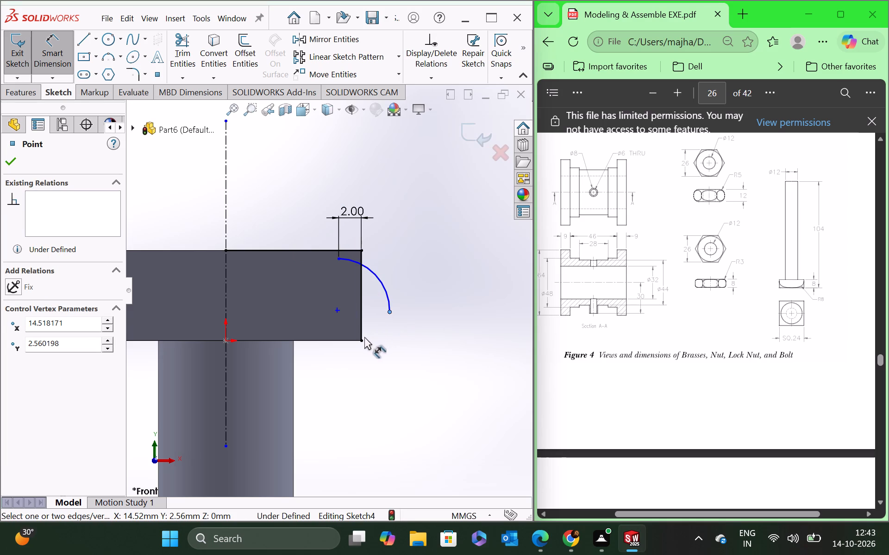
left_click(361, 340)
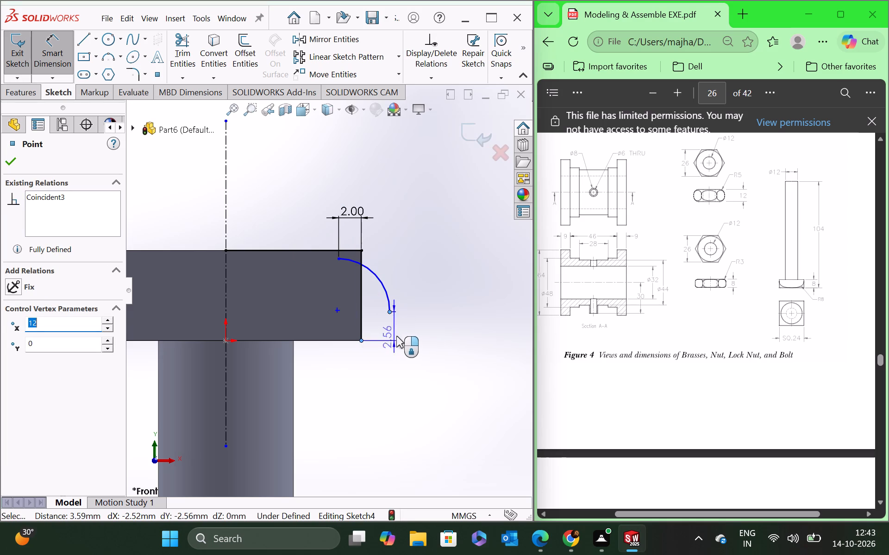
left_click(418, 332)
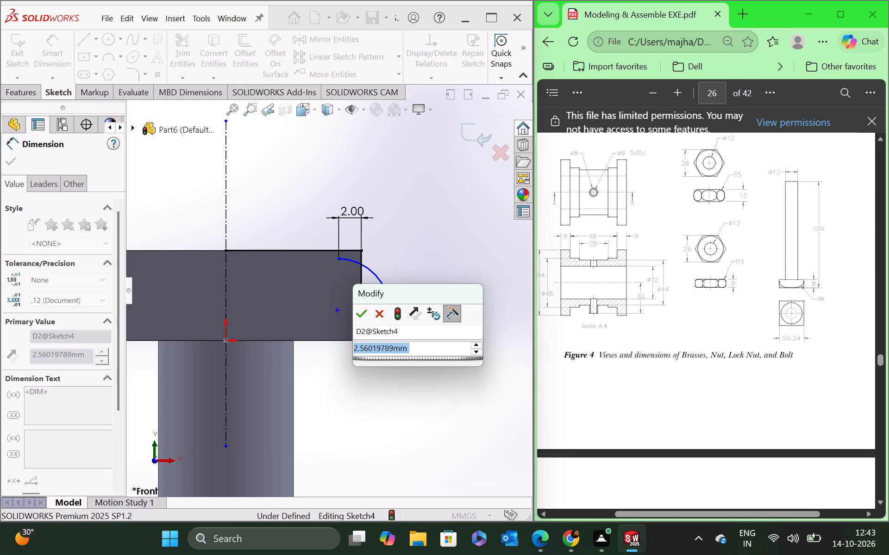
key("2")
key("Return")
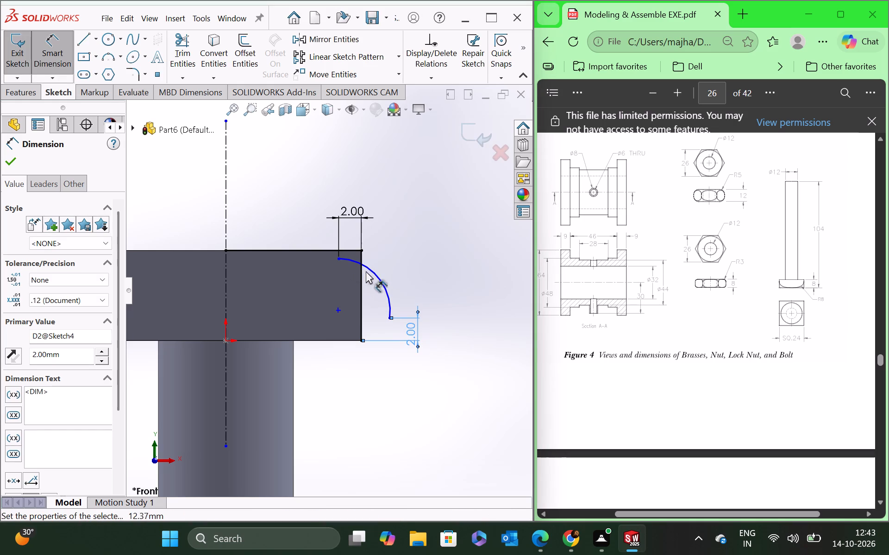
left_click(11, 166)
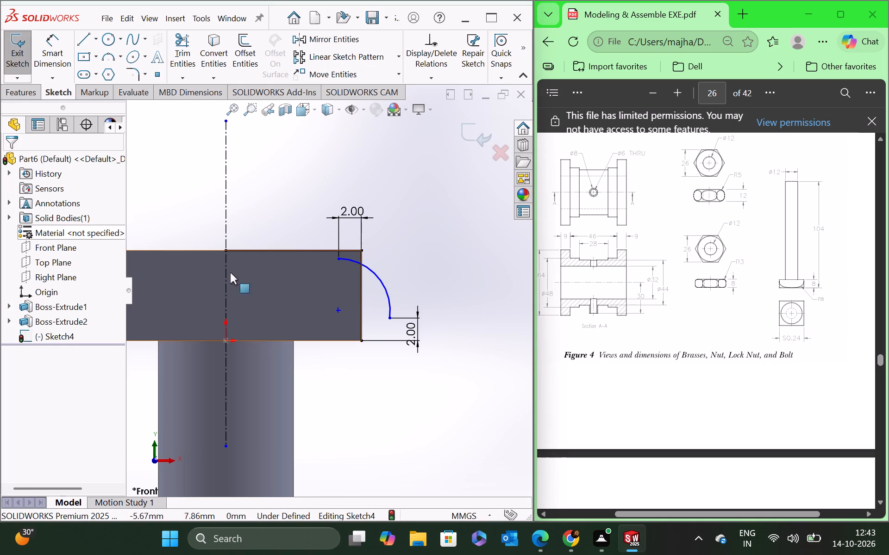
Add tangent relations between the arc and the vertical side line, and between the arc and the horizontal top line.
left_click(389, 303, "ctrl")
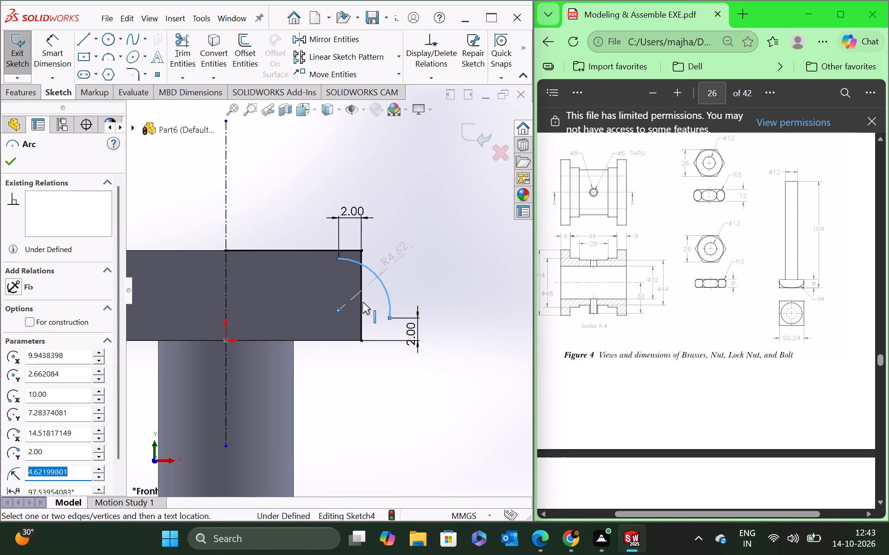
left_click(360, 302, "ctrl")
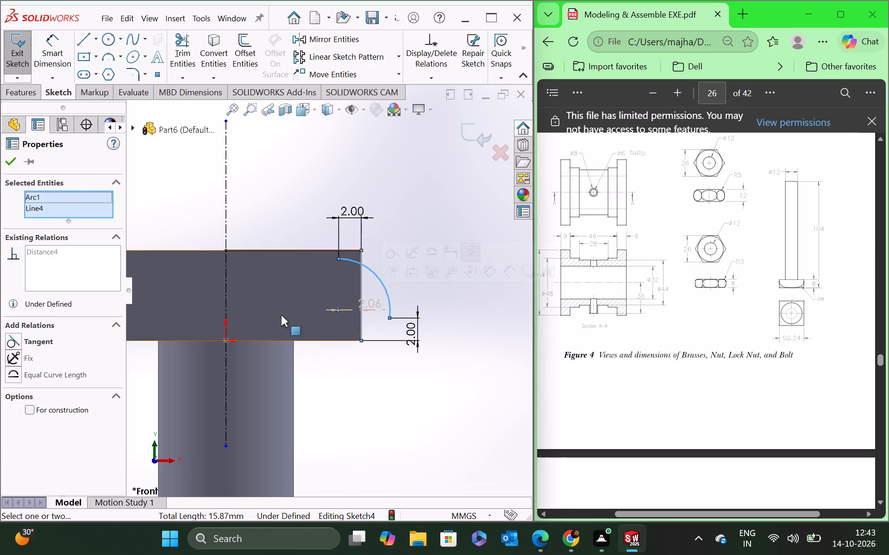
left_click(9, 343)
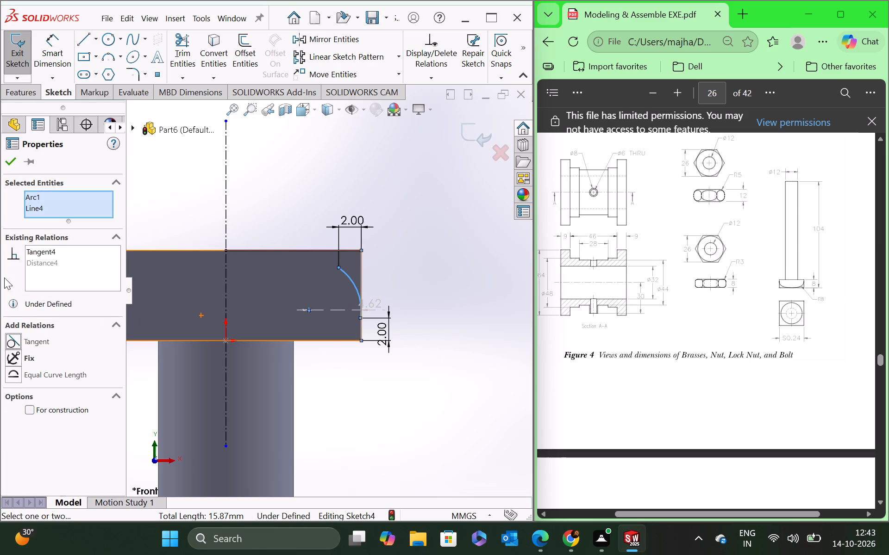
left_click(12, 161)
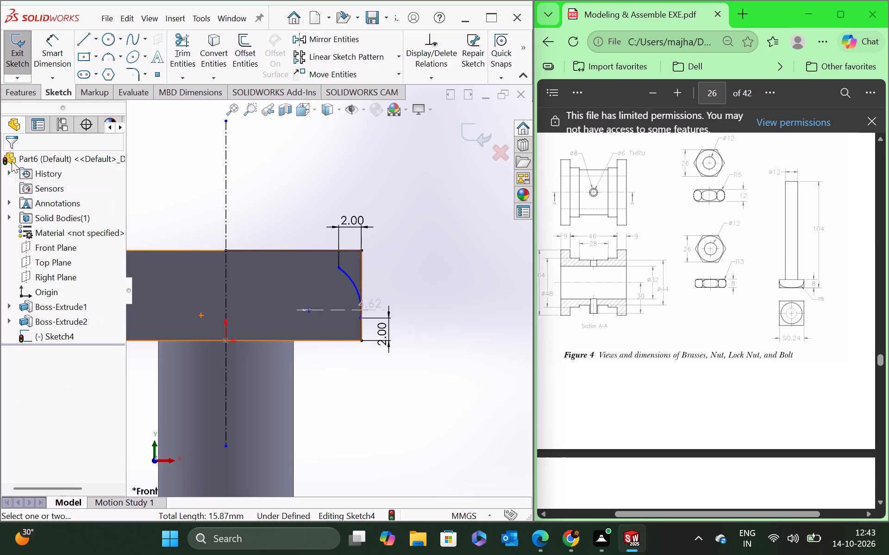
scroll(350, 257, "down", 5)
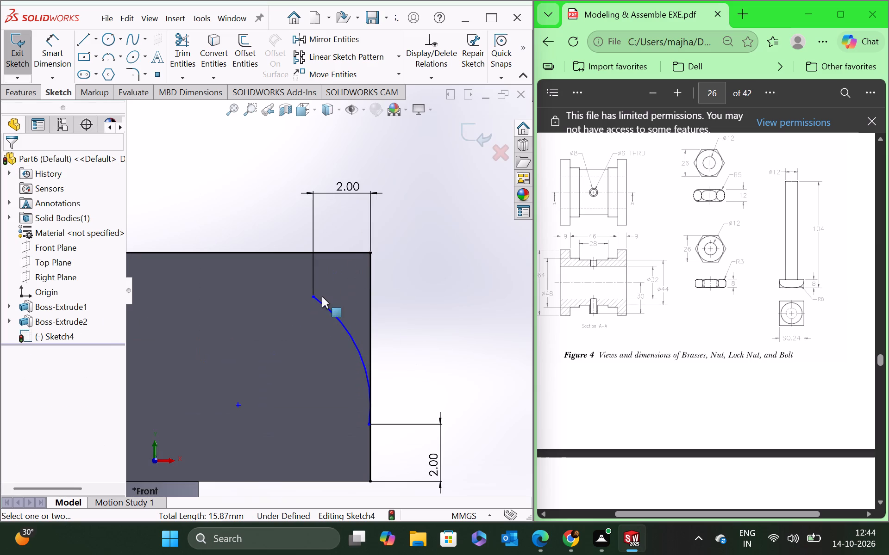
left_click(321, 302, "ctrl")
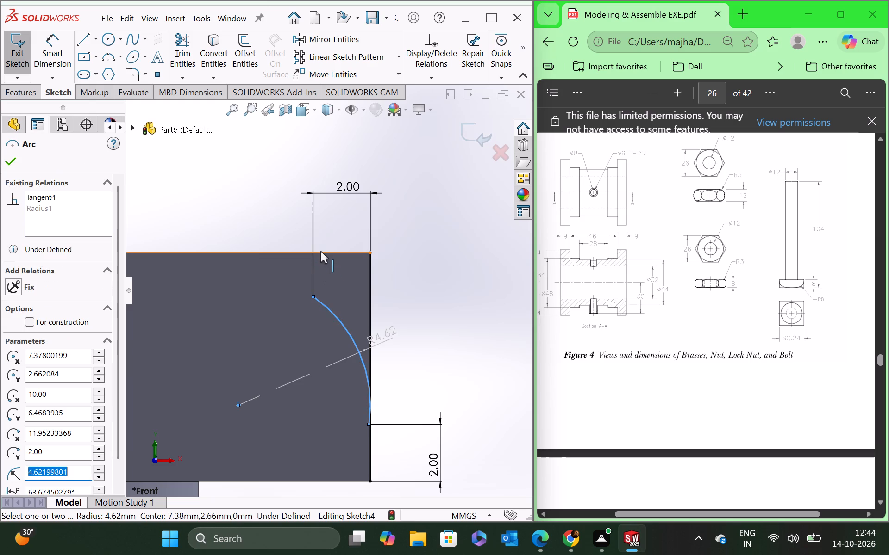
left_click(320, 251, "ctrl")
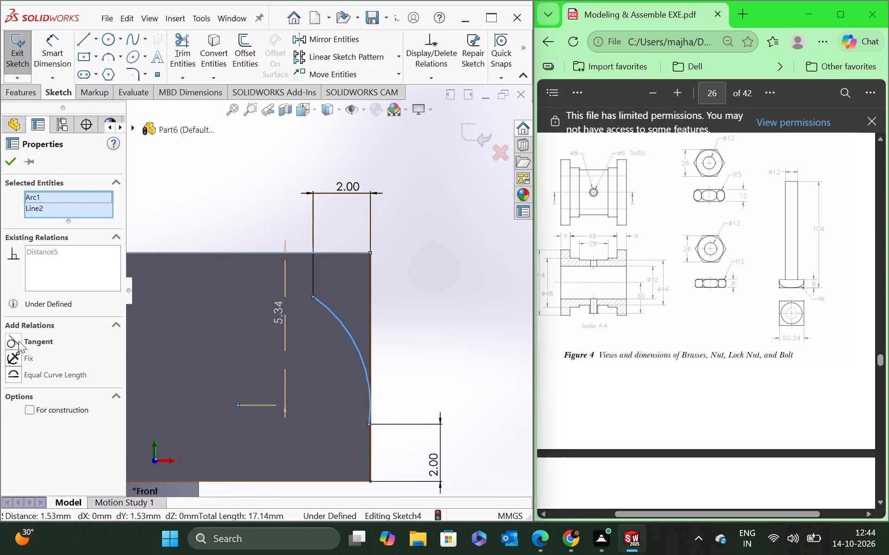
left_click(13, 341)
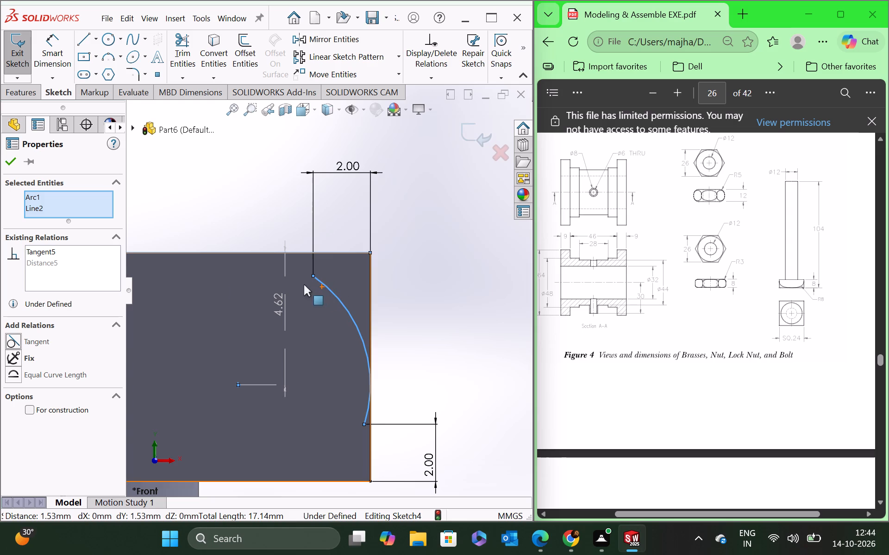
Delete both tangent relations from the rounding arc in the bolt head sketch.
left_click(6, 161)
scroll(352, 282, "down", 3)
scroll(343, 319, "up", 5)
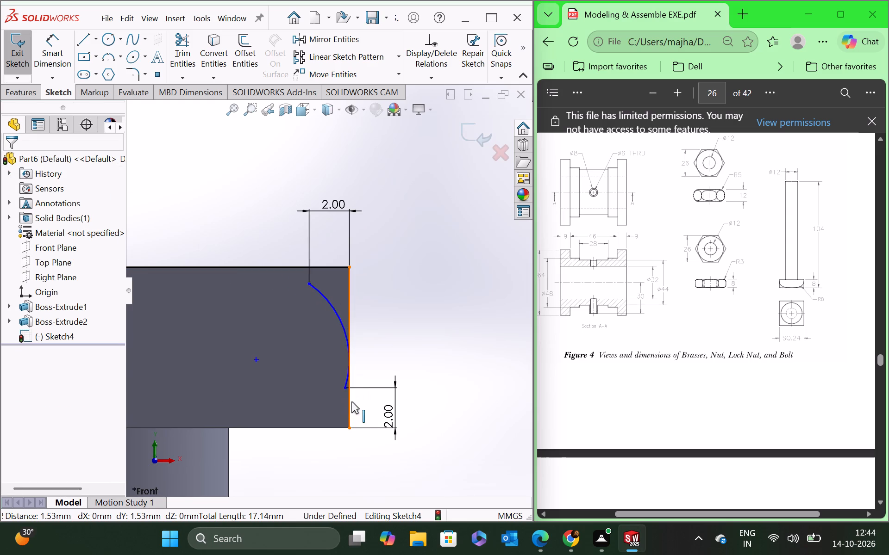
scroll(343, 400, "down", 3)
scroll(343, 360, "down", 2)
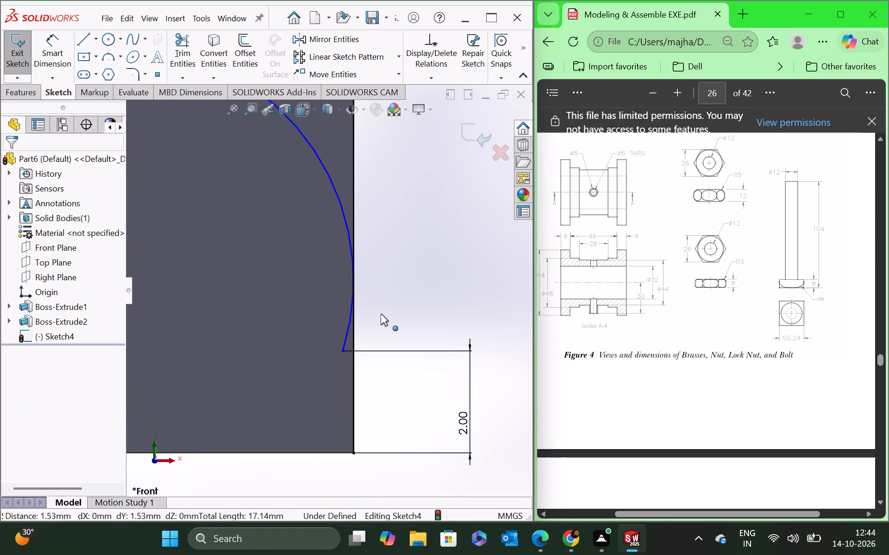
scroll(381, 314, "up", 7)
scroll(337, 296, "down", 3)
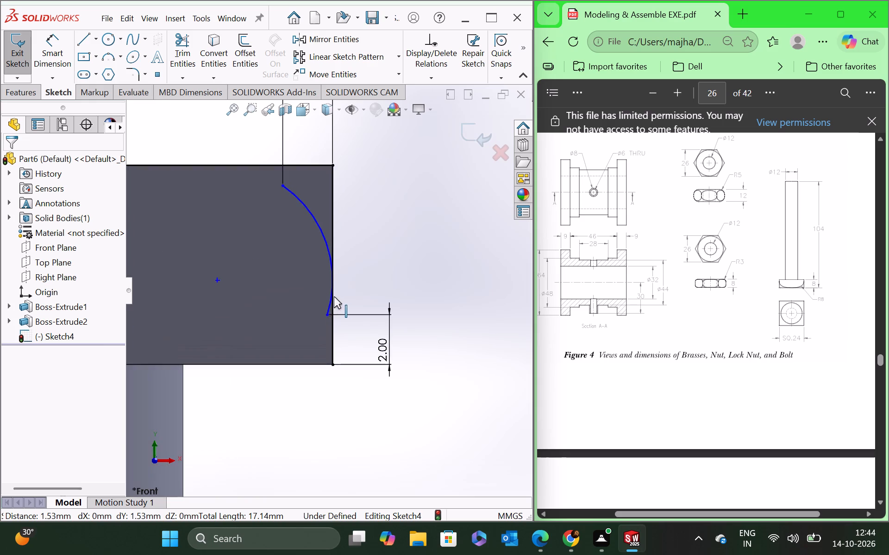
scroll(316, 303, "up", 3)
right_click(313, 242)
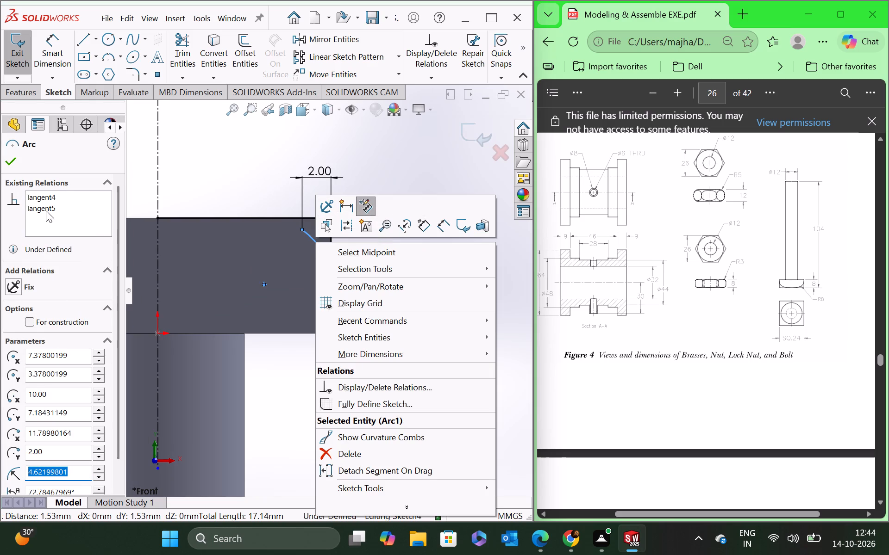
right_click(42, 194)
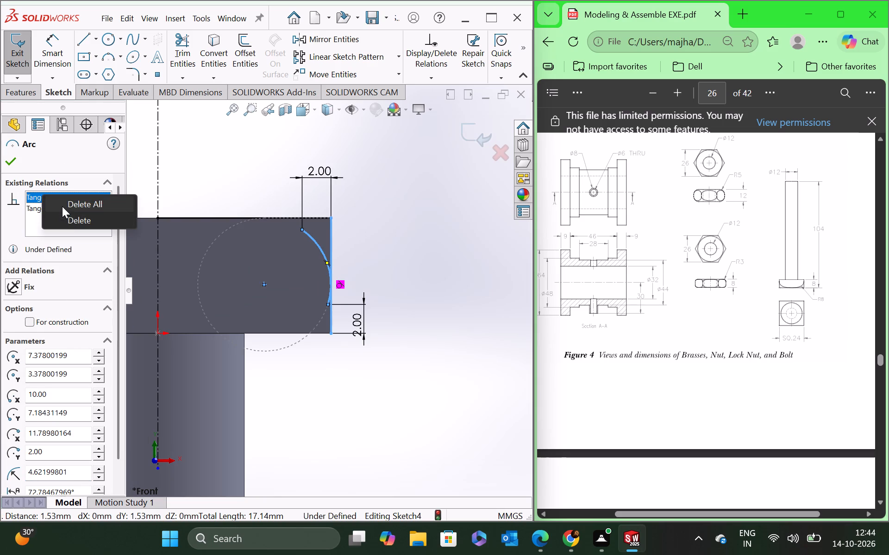
left_click(64, 220)
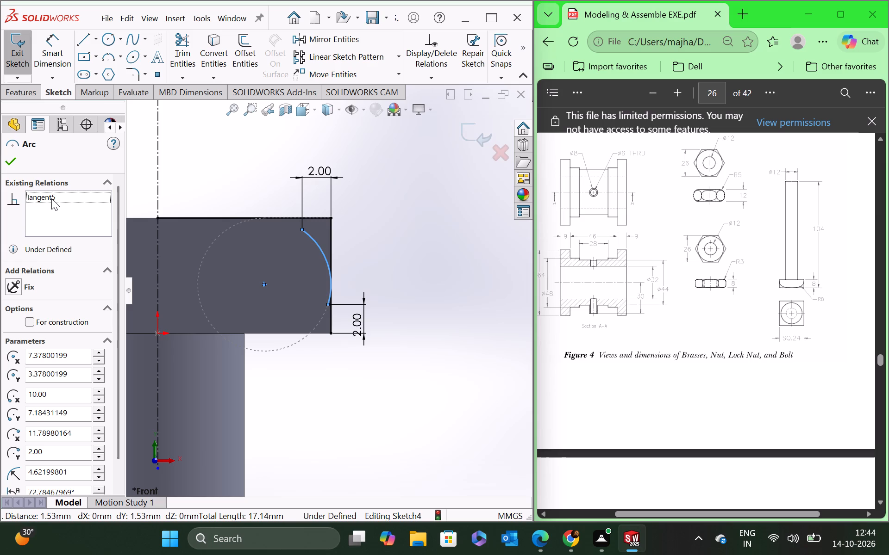
right_click(51, 198)
left_click(78, 222)
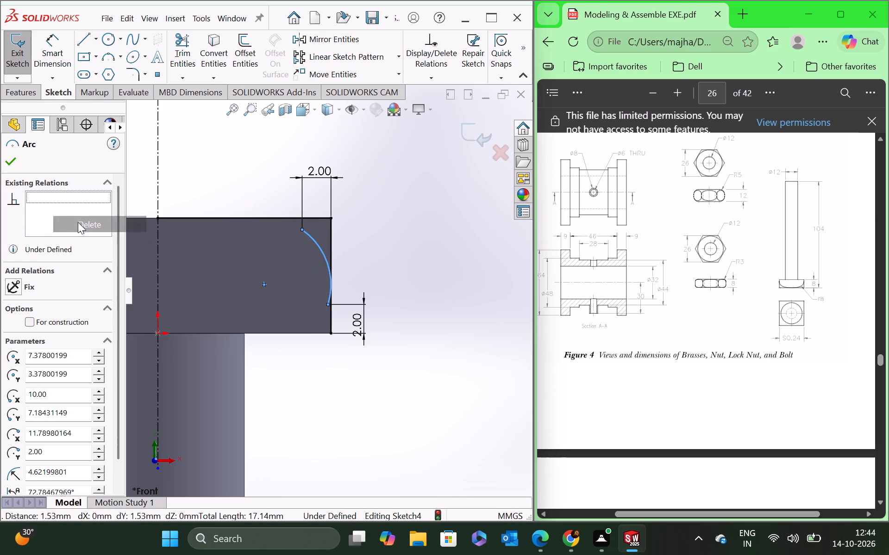
left_click(14, 157)
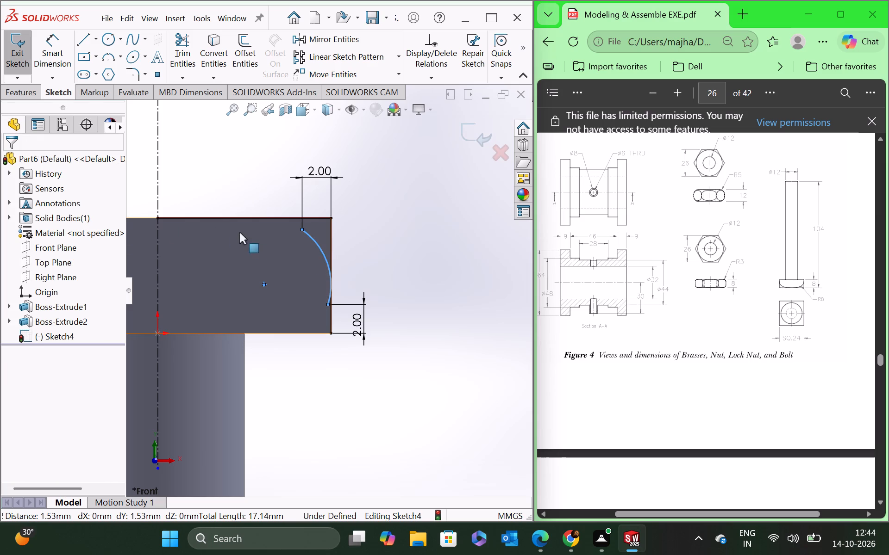
left_click(395, 234)
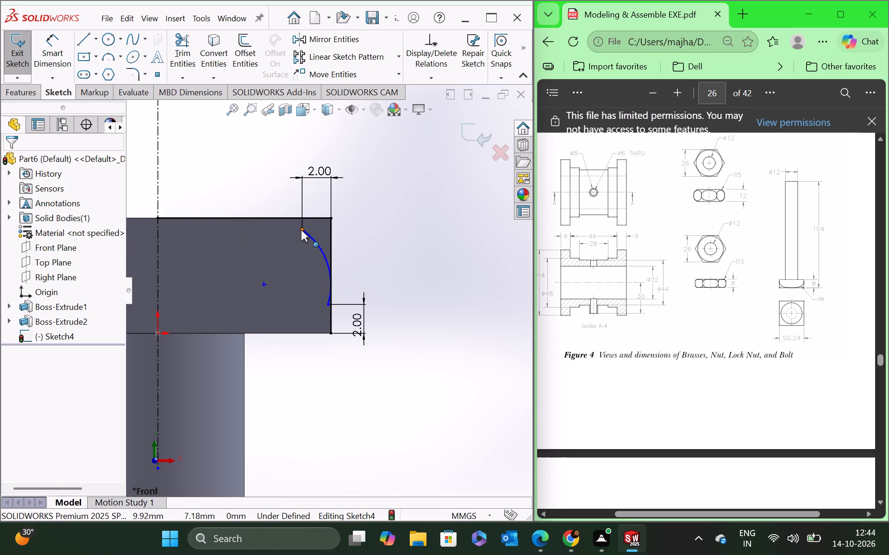
Make the arc's upper endpoint coincident with the horizontal top line and its lower endpoint coincident with the vertical side line.
left_click(301, 230, "ctrl")
left_click(288, 216, "ctrl")
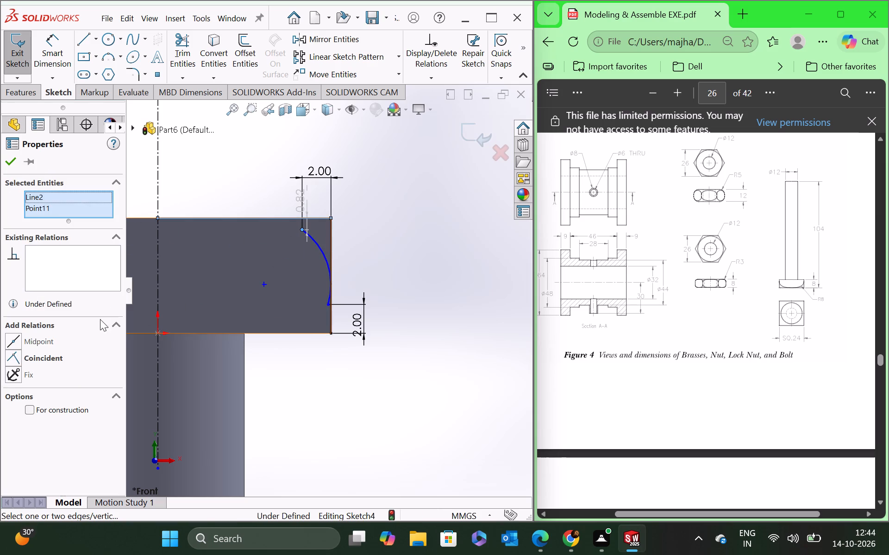
left_click(17, 354)
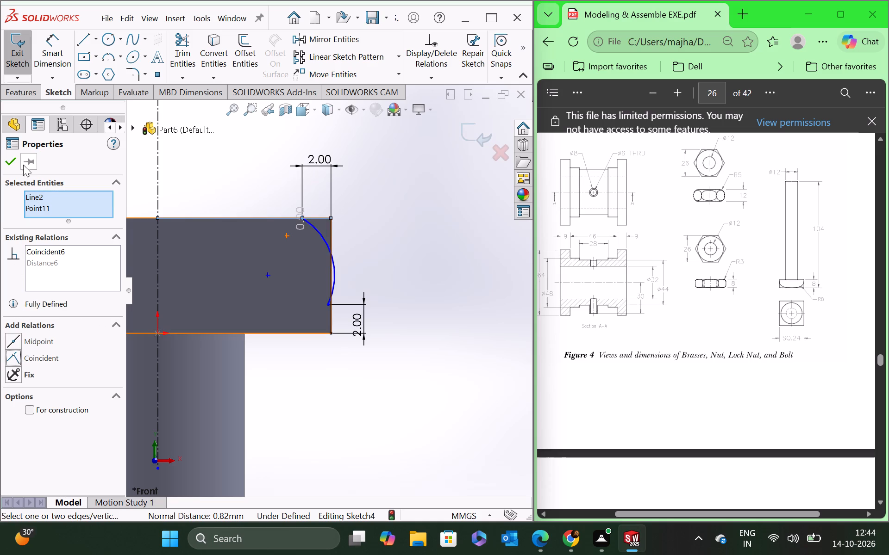
left_click(10, 162)
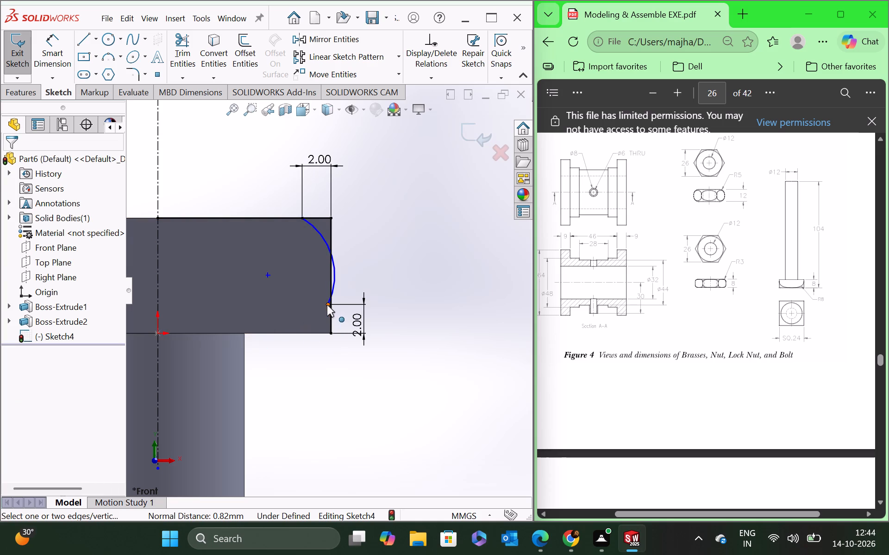
left_click(327, 305, "ctrl")
left_click(330, 314, "ctrl")
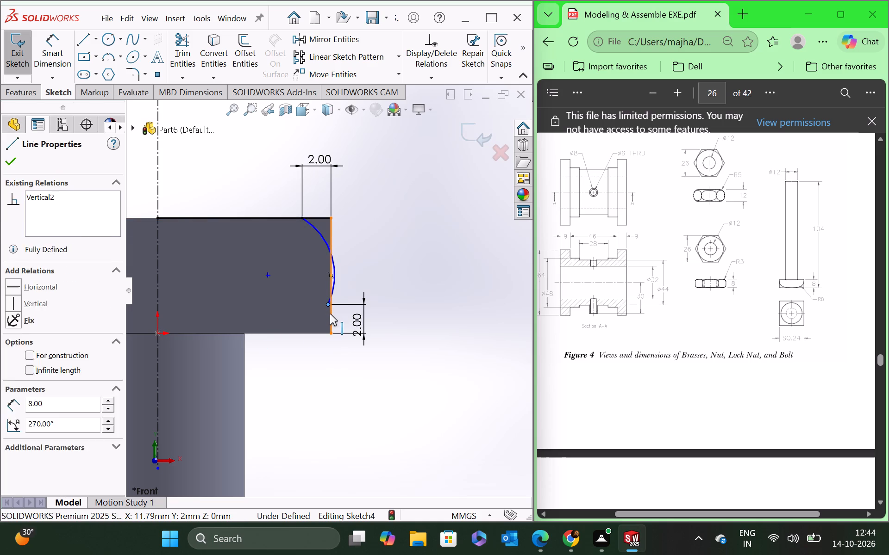
left_click(14, 359)
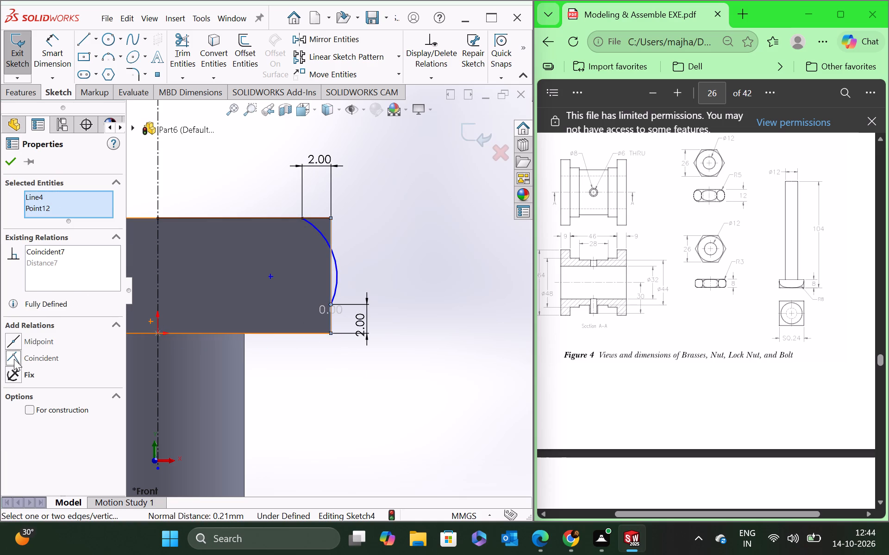
left_click(6, 162)
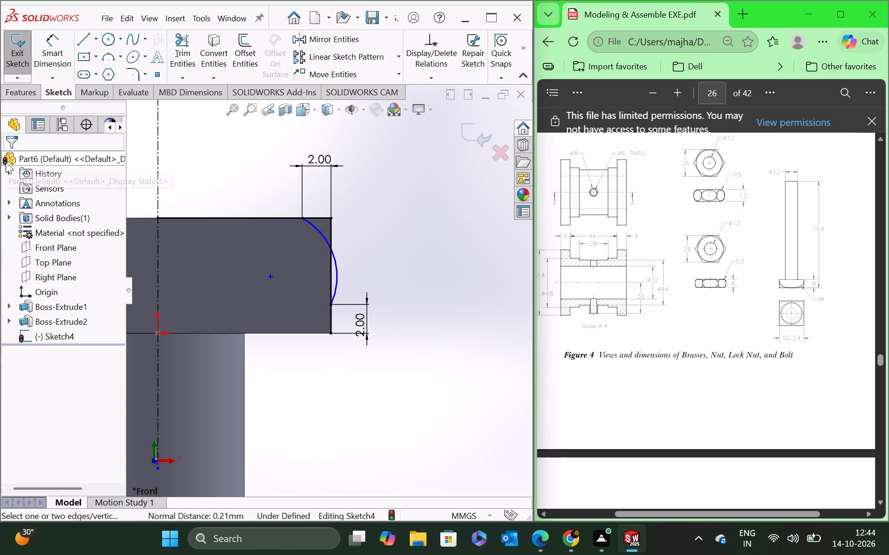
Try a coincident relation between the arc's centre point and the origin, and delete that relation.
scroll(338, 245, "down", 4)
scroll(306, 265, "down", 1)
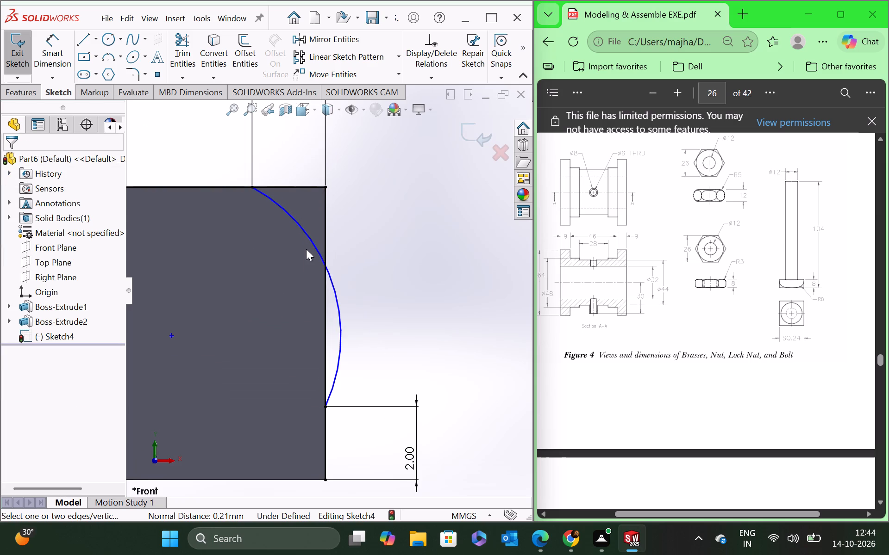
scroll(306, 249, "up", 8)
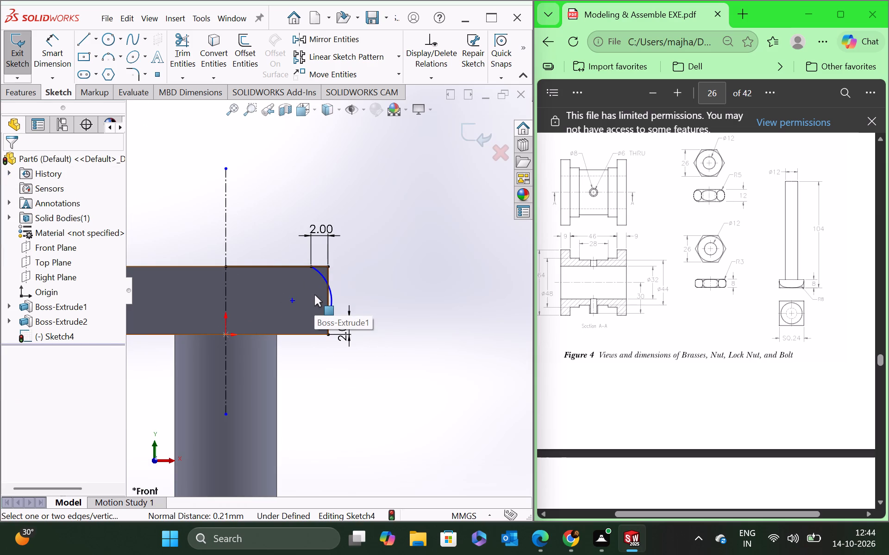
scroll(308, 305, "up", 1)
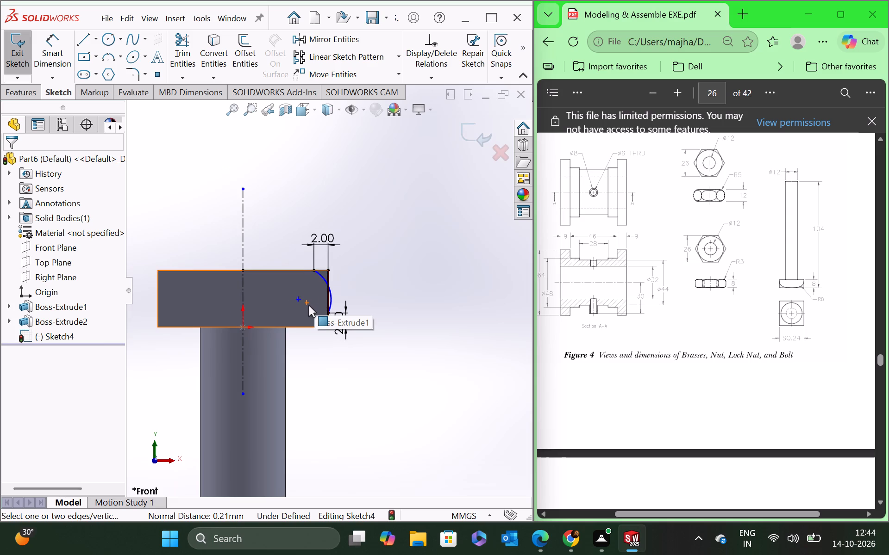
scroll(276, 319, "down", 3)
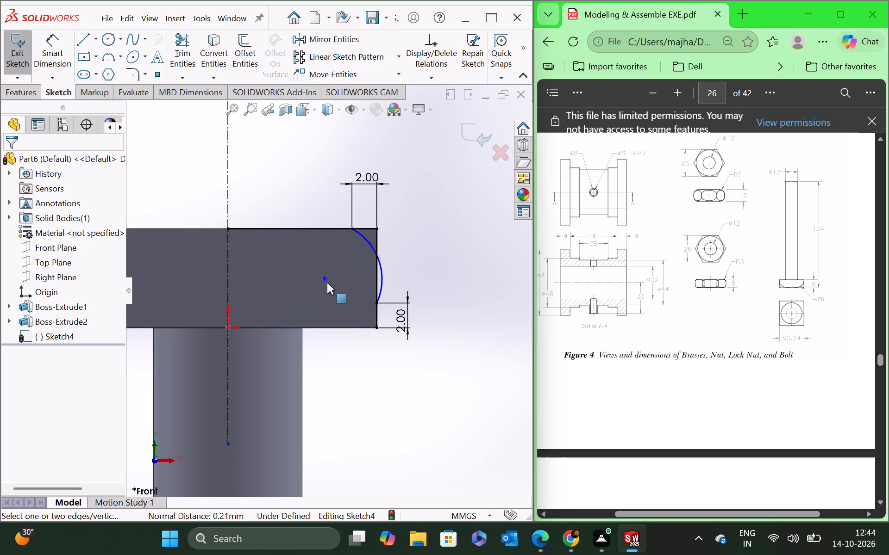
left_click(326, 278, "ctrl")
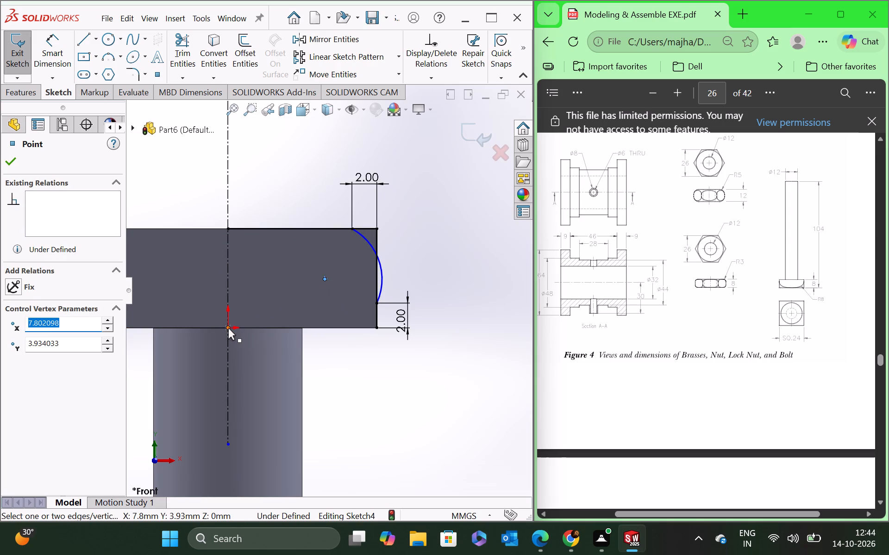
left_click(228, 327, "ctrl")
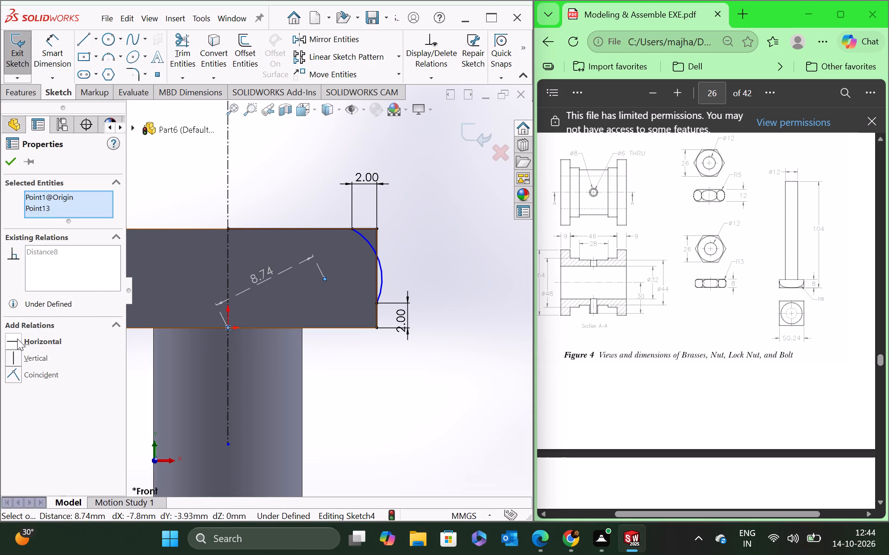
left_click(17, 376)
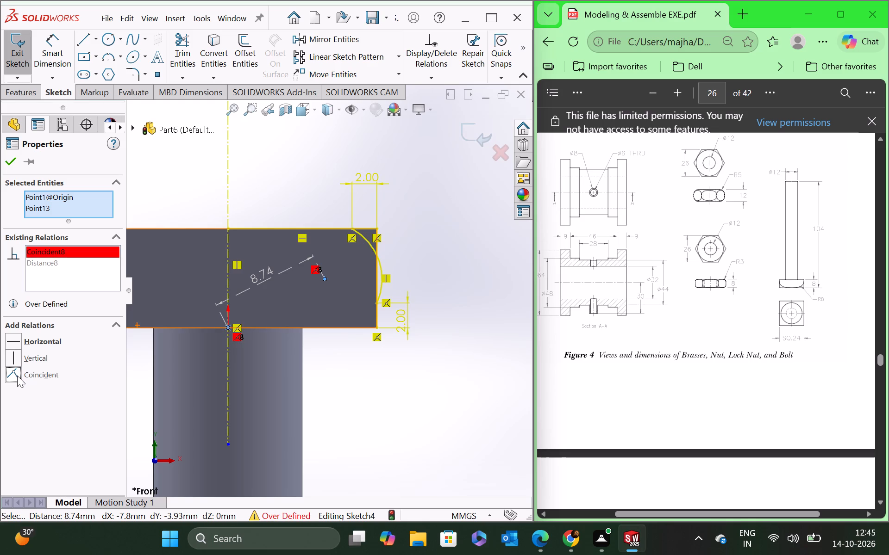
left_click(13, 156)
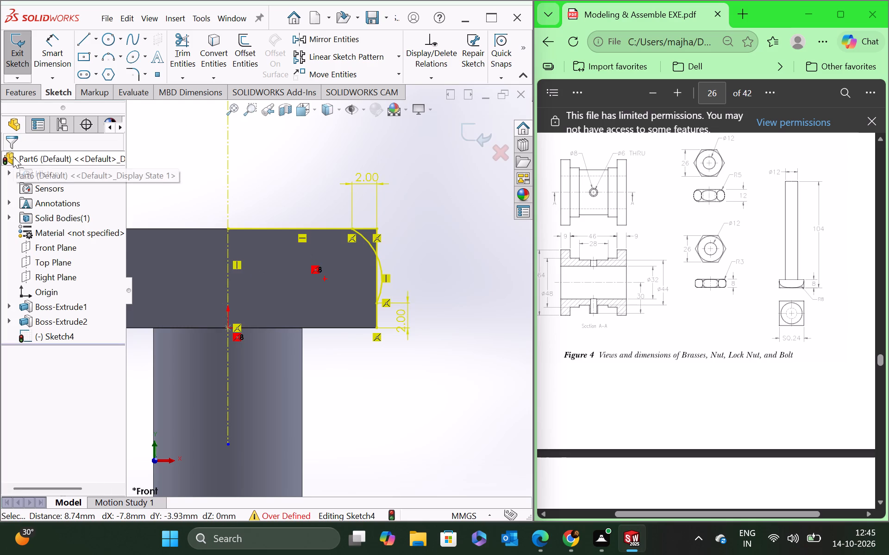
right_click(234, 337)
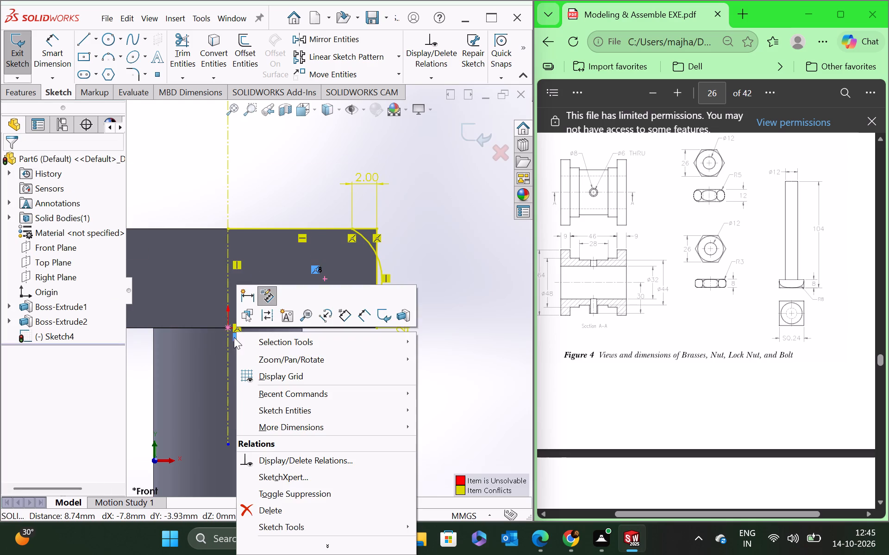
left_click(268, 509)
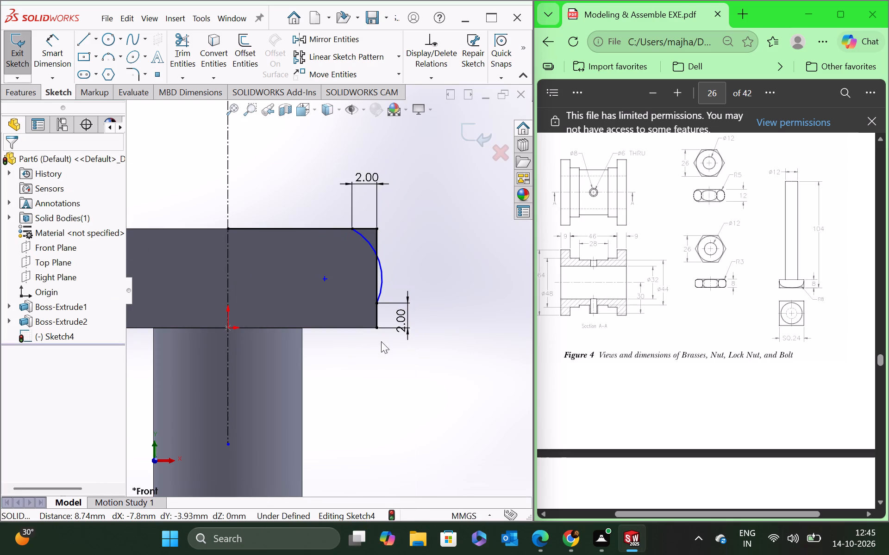
Add a tangent relation between the arc and the head's vertical side line.
scroll(374, 287, "up", 3)
scroll(360, 271, "down", 6)
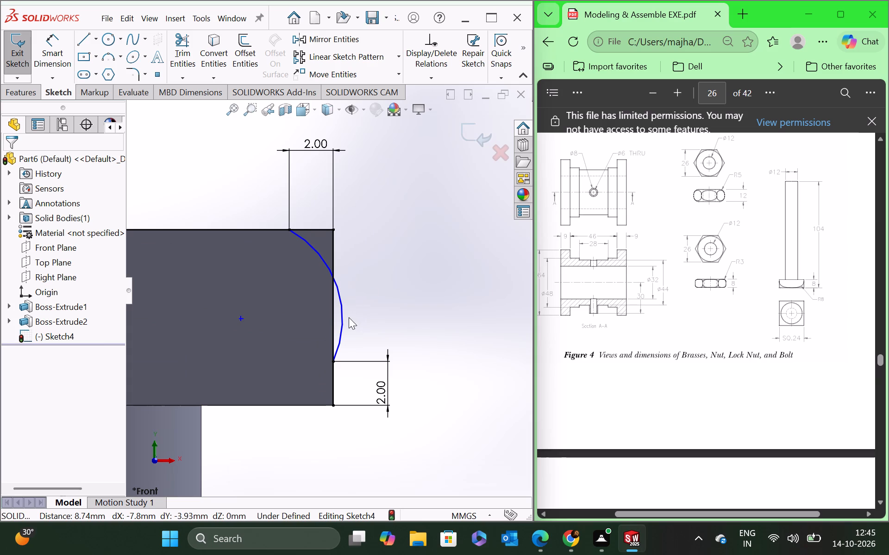
left_click(342, 311, "ctrl")
left_click(333, 319, "ctrl")
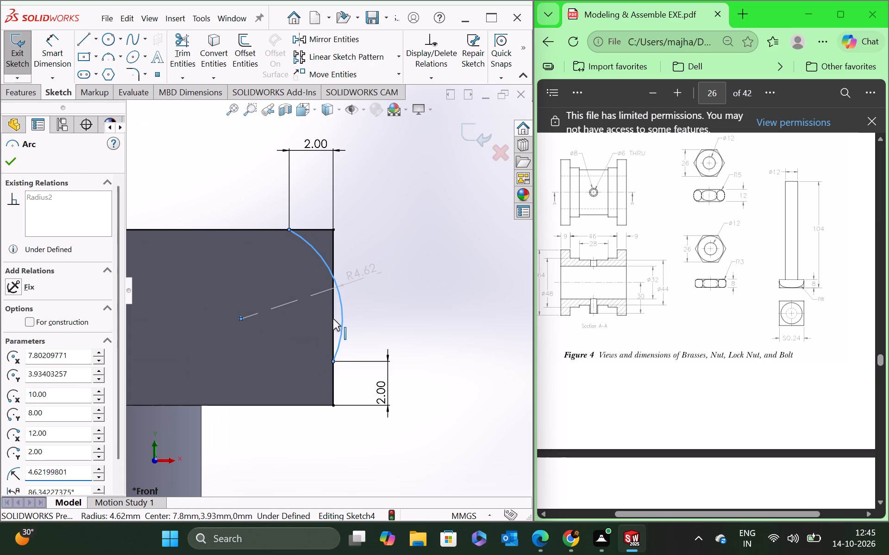
left_click(14, 336)
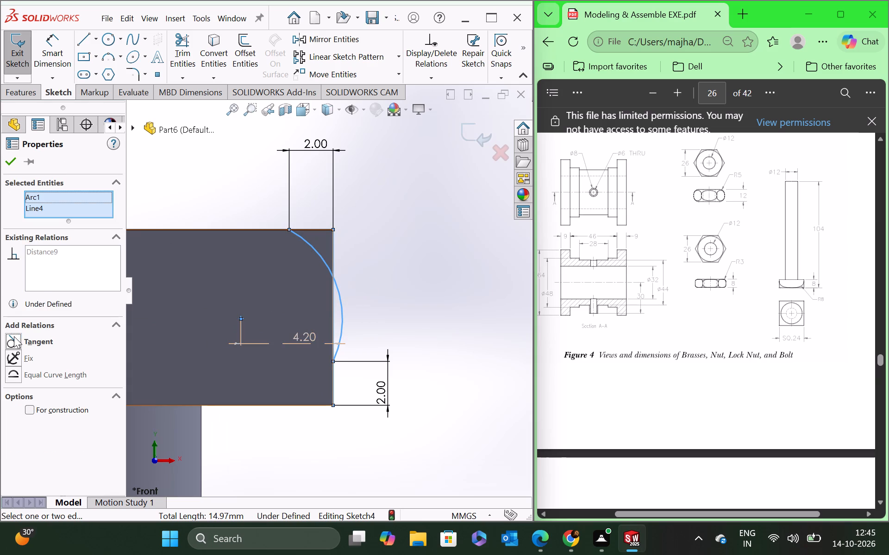
left_click(8, 158)
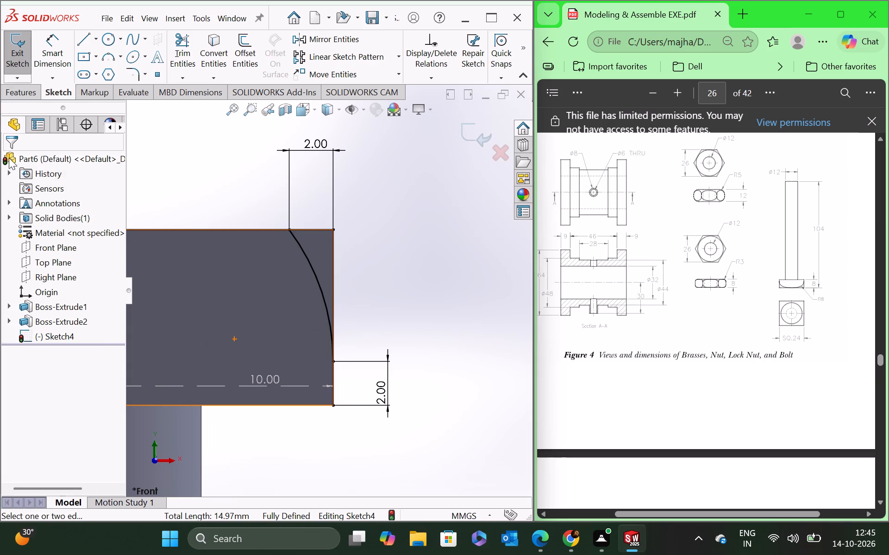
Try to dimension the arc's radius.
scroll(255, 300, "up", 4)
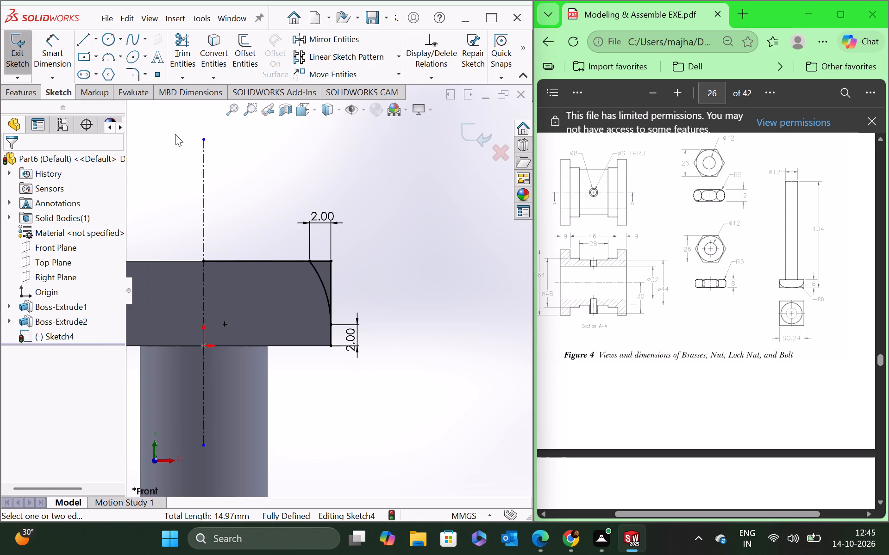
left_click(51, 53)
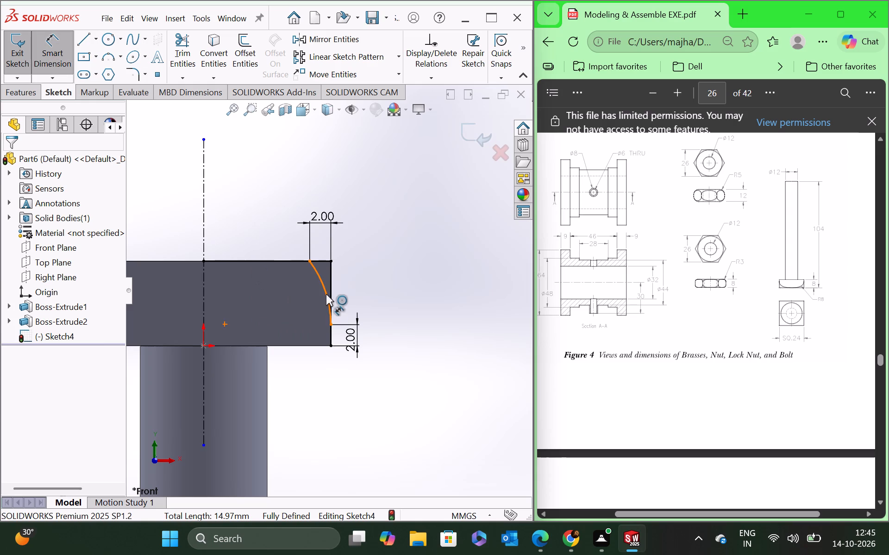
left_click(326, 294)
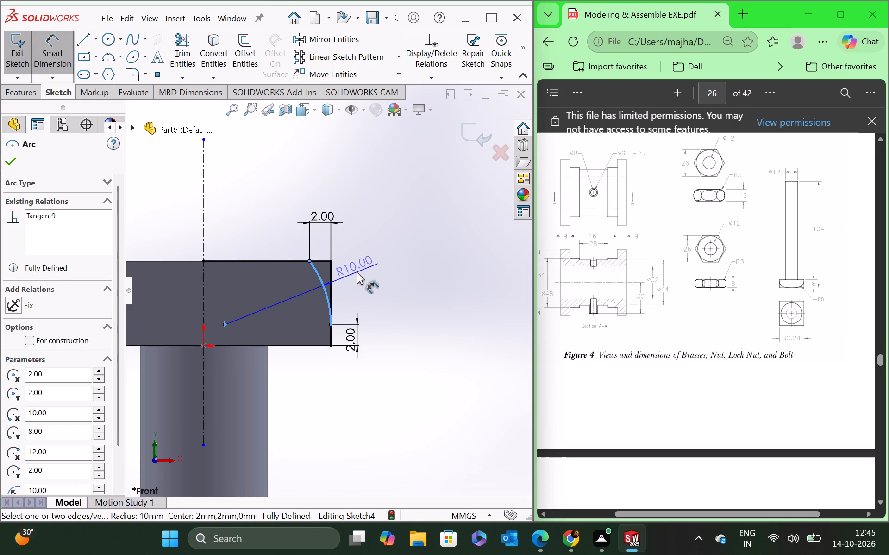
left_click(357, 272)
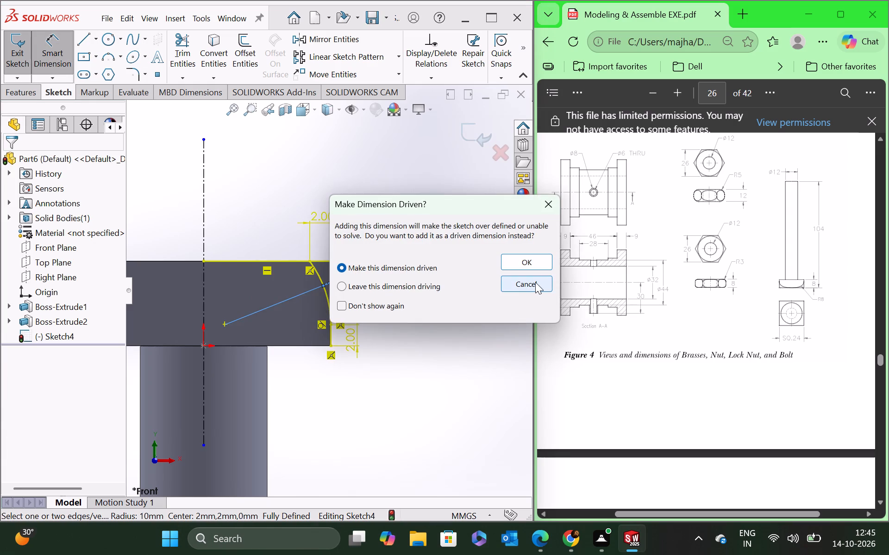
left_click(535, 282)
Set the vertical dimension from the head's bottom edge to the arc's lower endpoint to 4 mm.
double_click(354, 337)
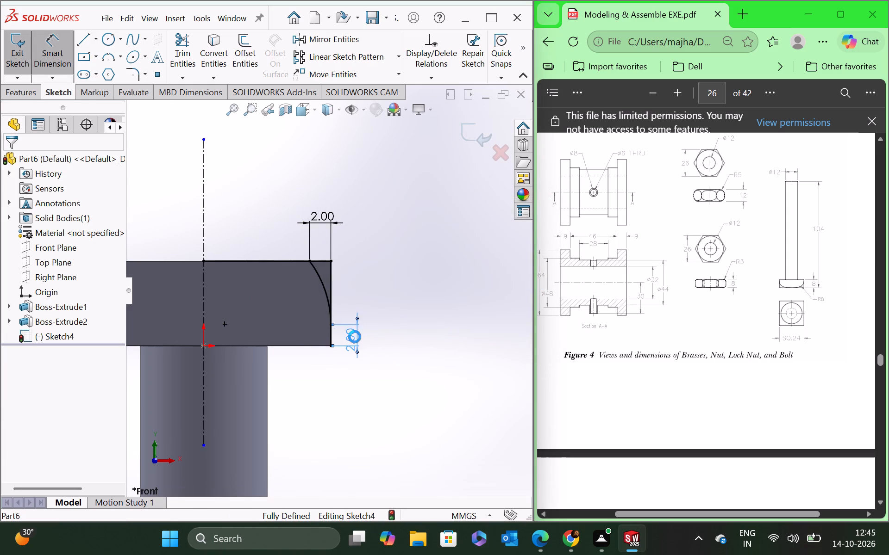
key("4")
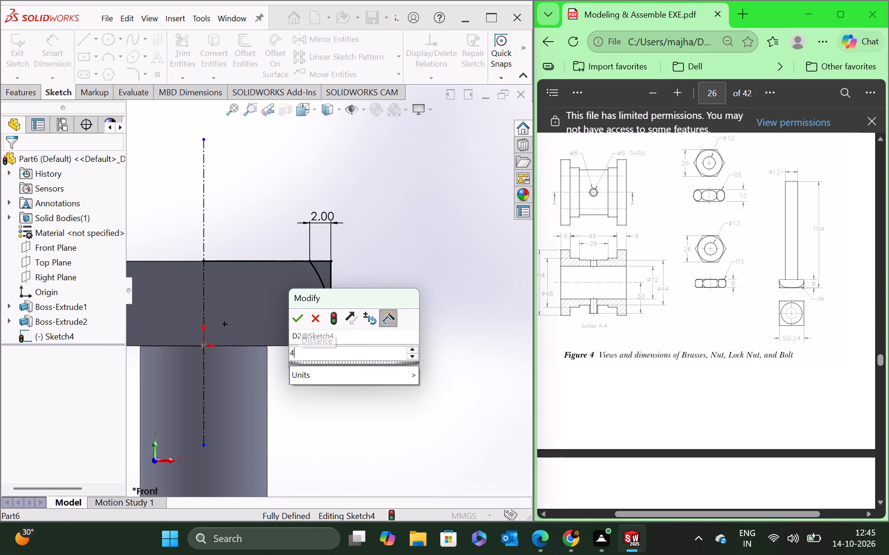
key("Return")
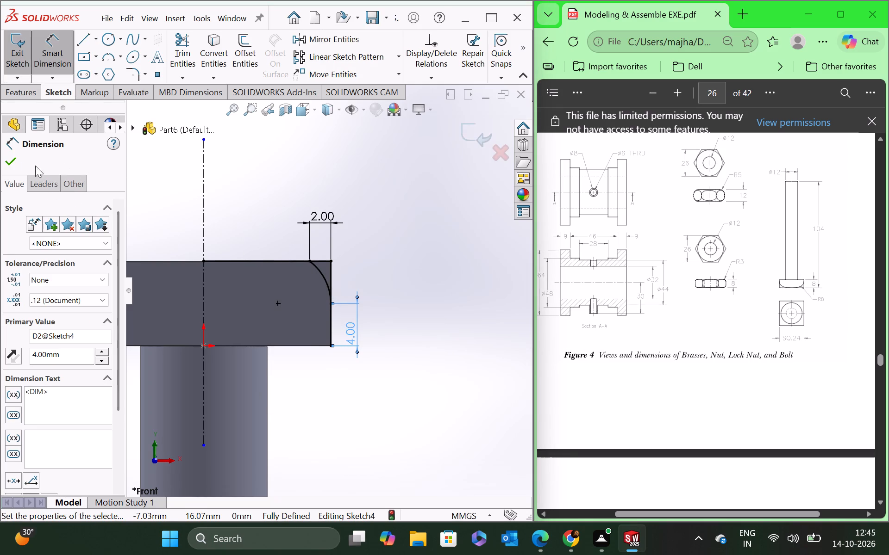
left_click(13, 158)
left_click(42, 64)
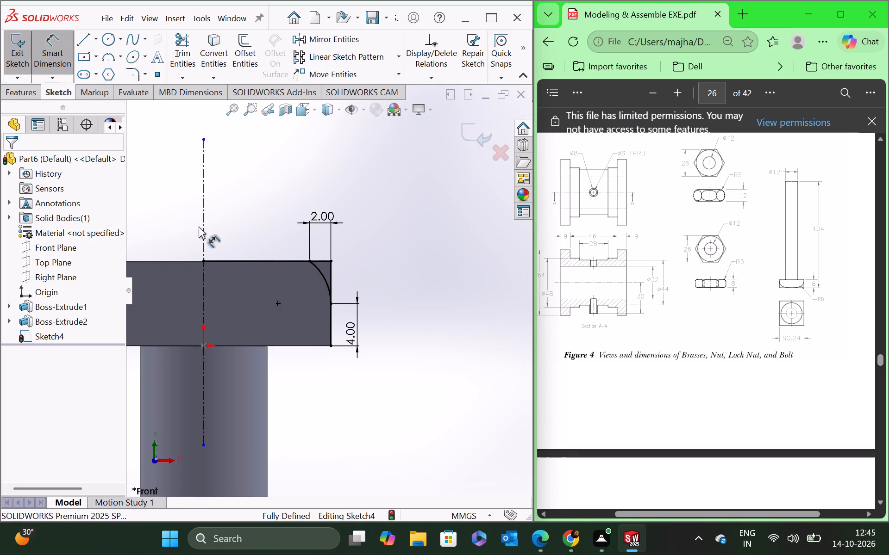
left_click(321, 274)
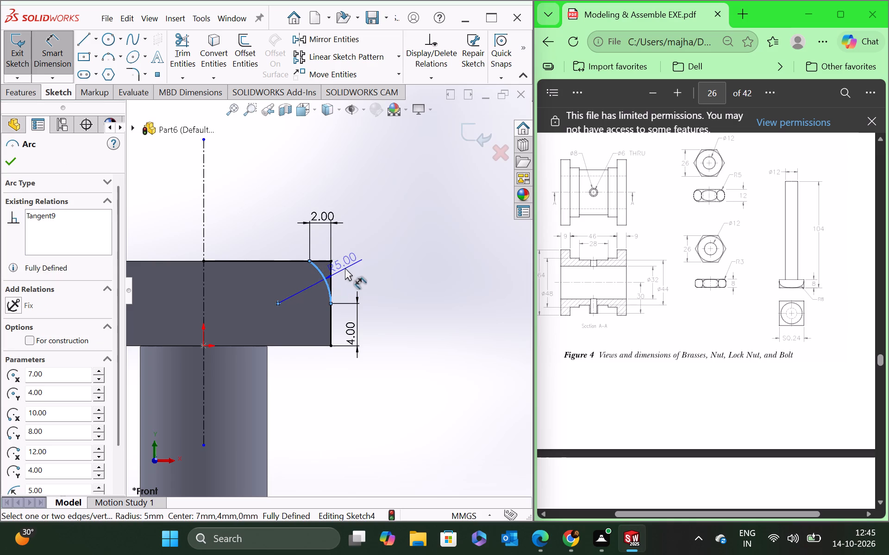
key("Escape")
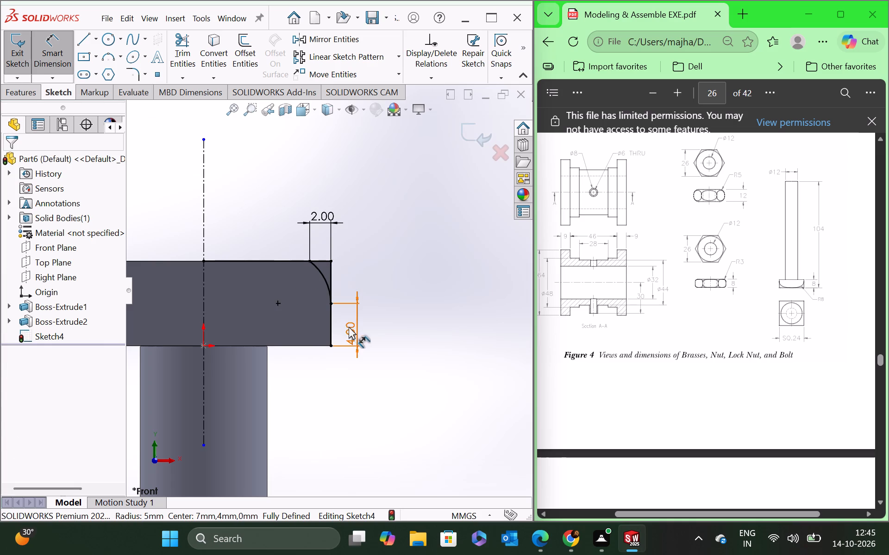
Delete the vertical dimension that locates the arc's lower endpoint above the head's bottom edge.
right_click(349, 327)
left_click(385, 206)
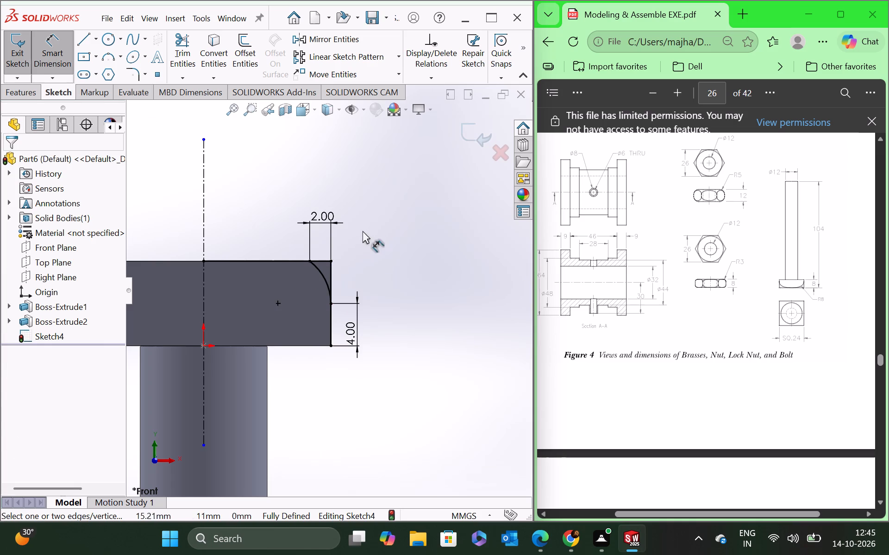
left_click(52, 39)
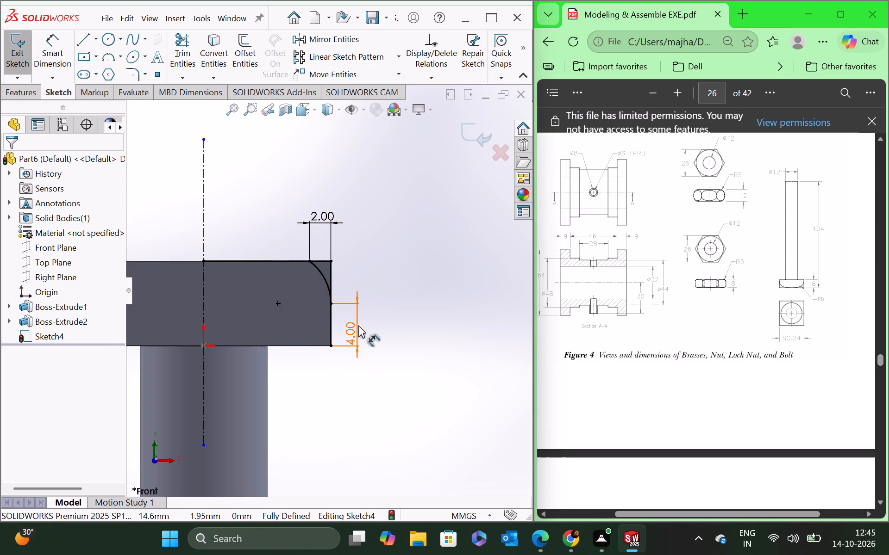
right_click(358, 325)
left_click(403, 356)
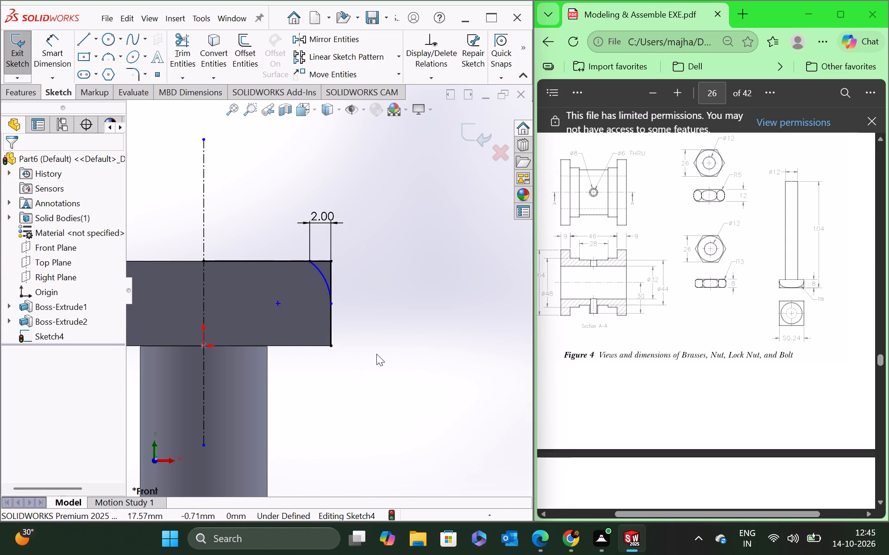
Dimension the arc's radius as 8 mm.
left_click(50, 64)
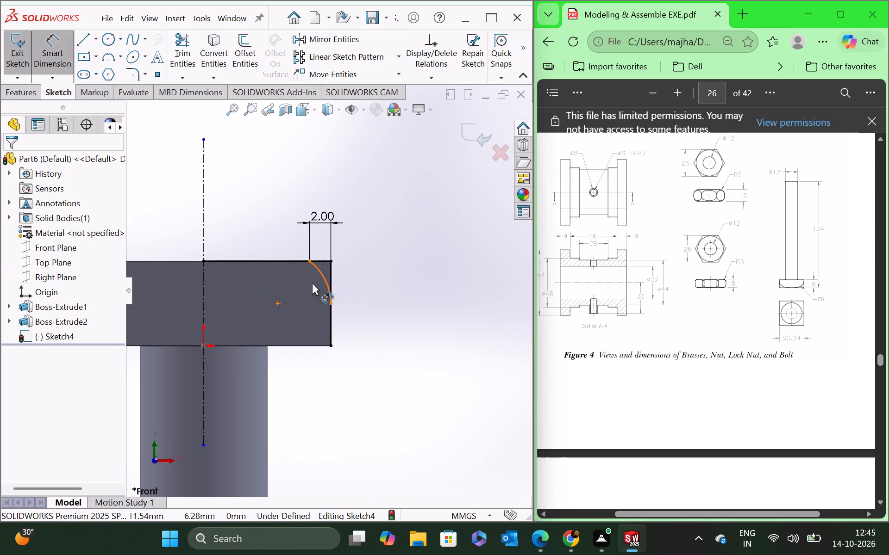
left_click(323, 276)
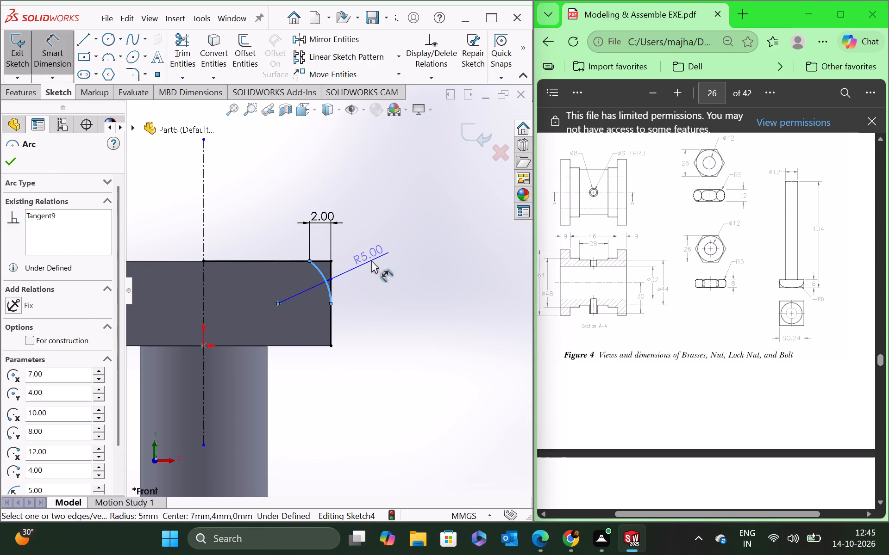
left_click(371, 260)
key("8")
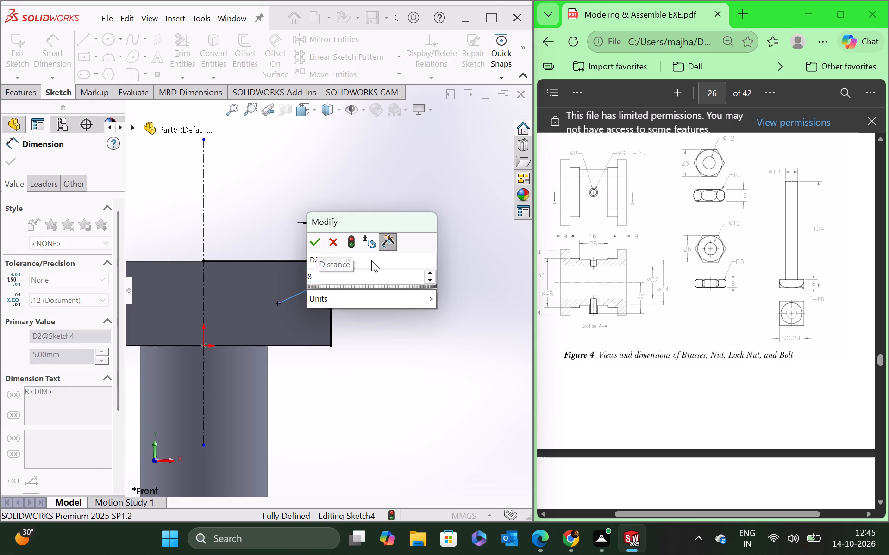
key("Return")
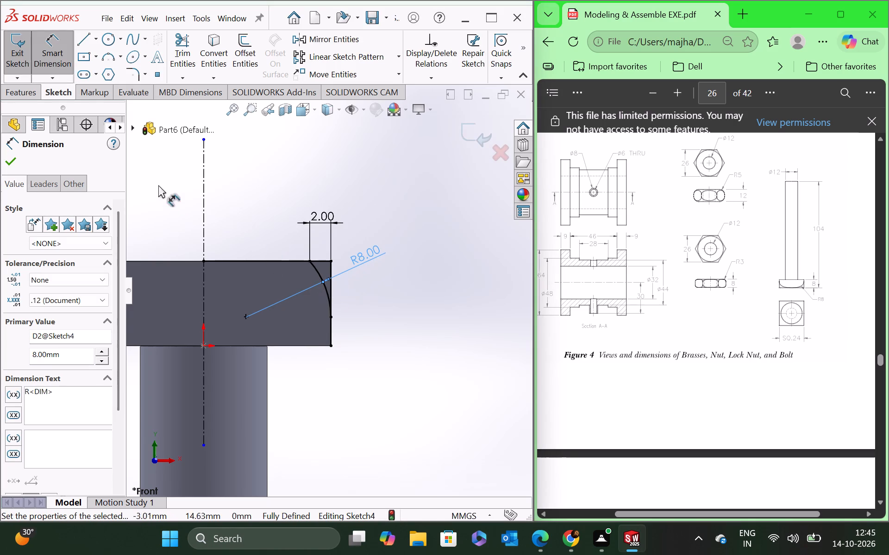
left_click(15, 160)
Trim the top line between the centreline and the arc and the side line below the arc, leaving a closed corner profile.
scroll(306, 308, "down", 4)
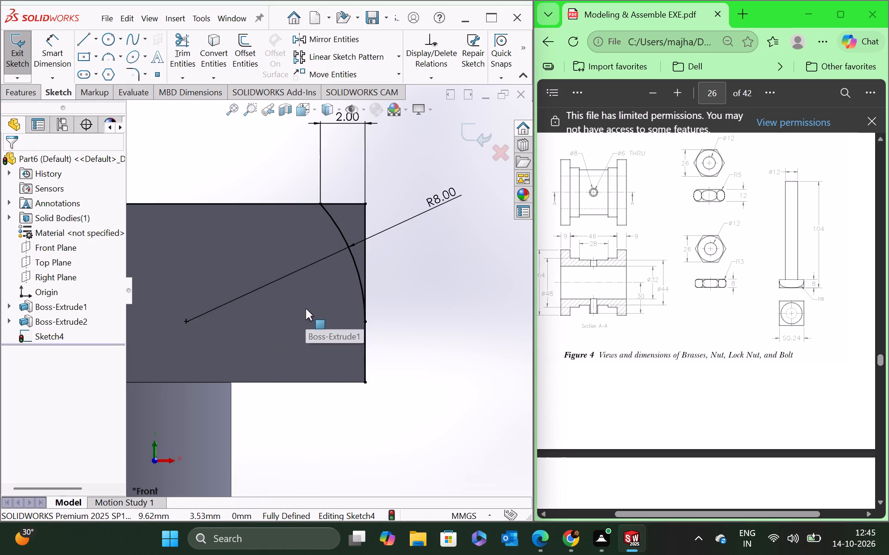
left_click(185, 43)
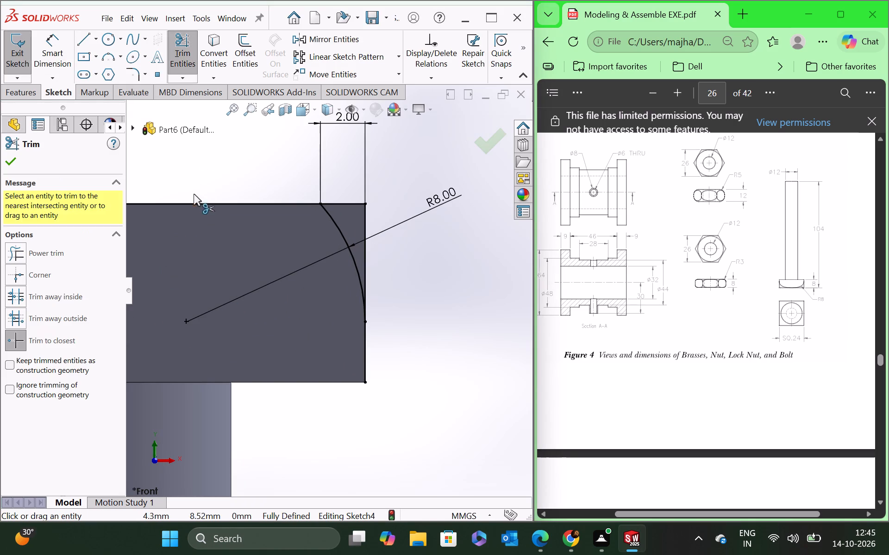
left_click(186, 204)
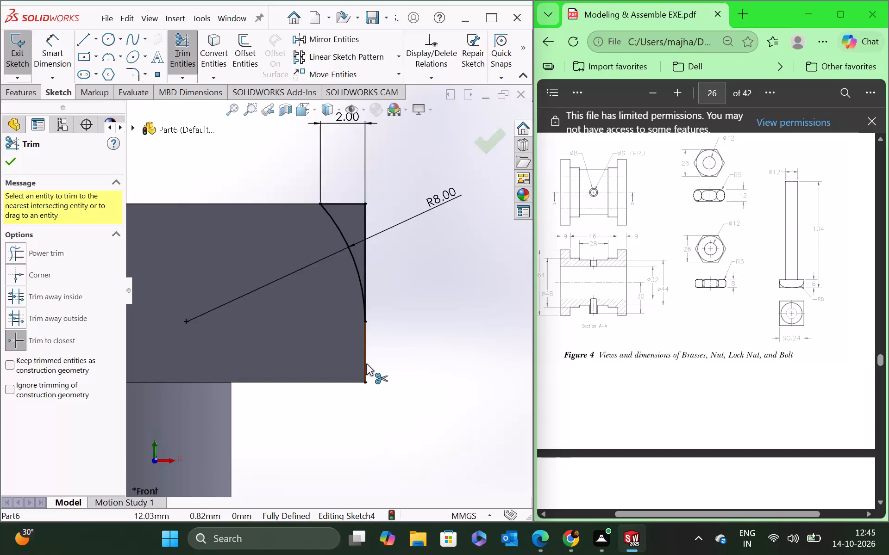
left_click(366, 364)
scroll(317, 332, "up", 3)
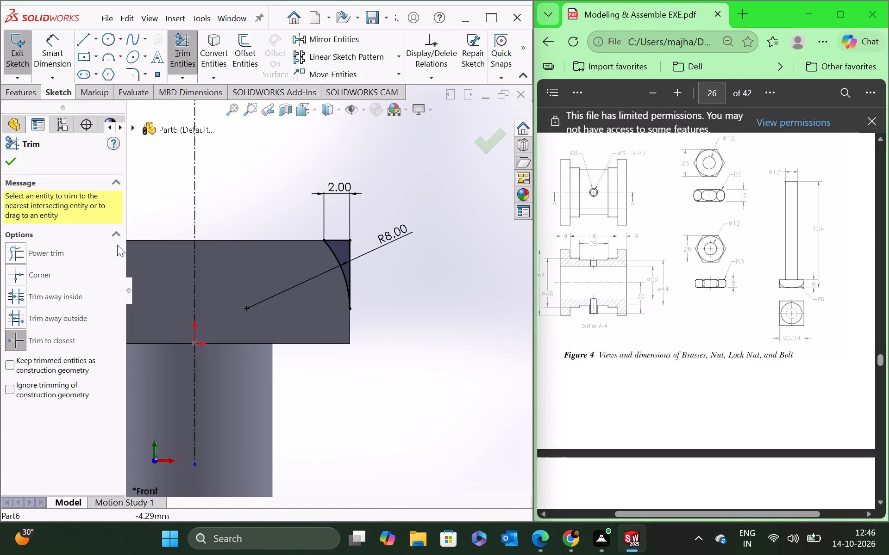
left_click(9, 164)
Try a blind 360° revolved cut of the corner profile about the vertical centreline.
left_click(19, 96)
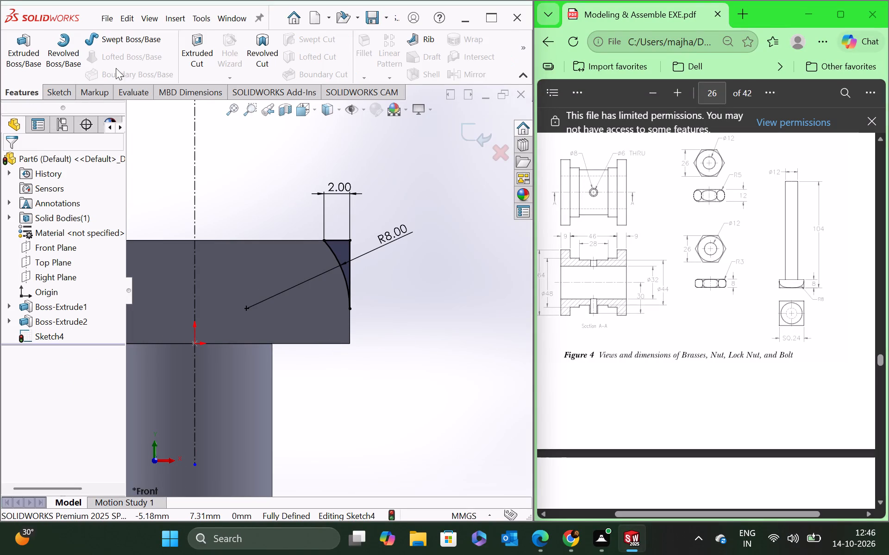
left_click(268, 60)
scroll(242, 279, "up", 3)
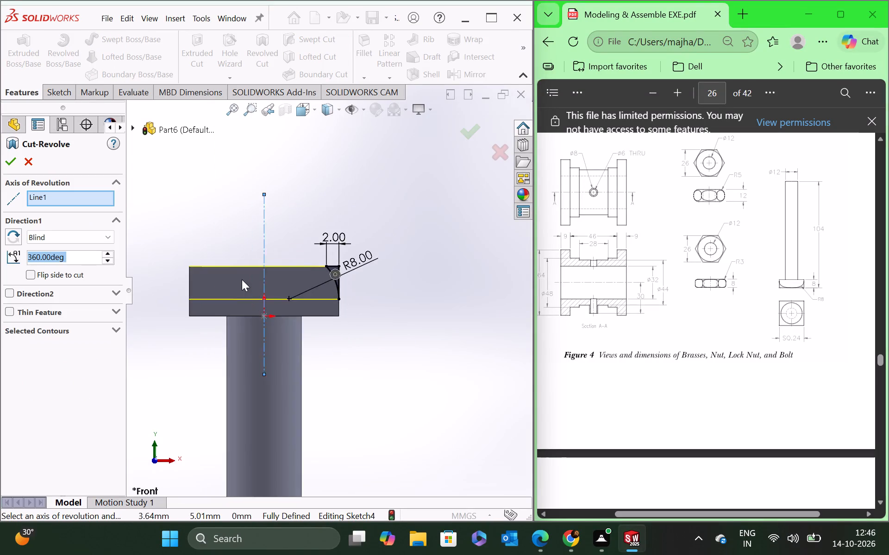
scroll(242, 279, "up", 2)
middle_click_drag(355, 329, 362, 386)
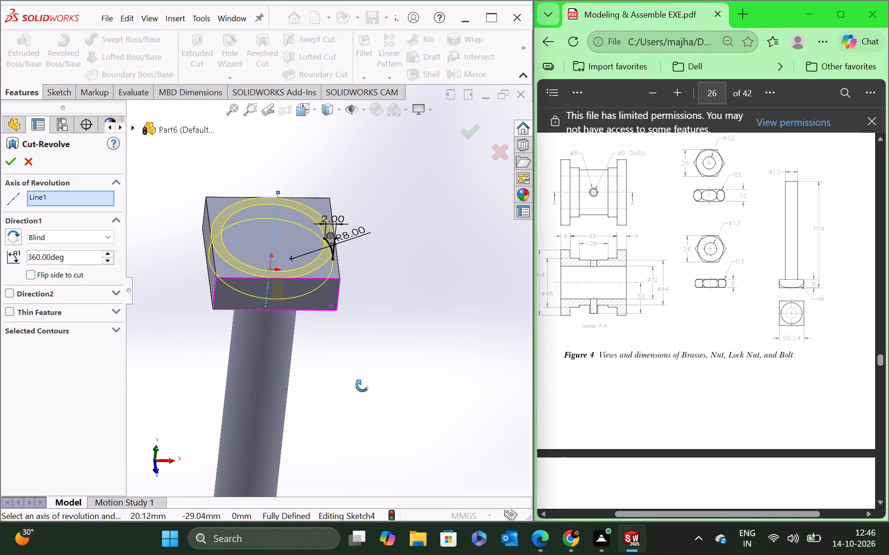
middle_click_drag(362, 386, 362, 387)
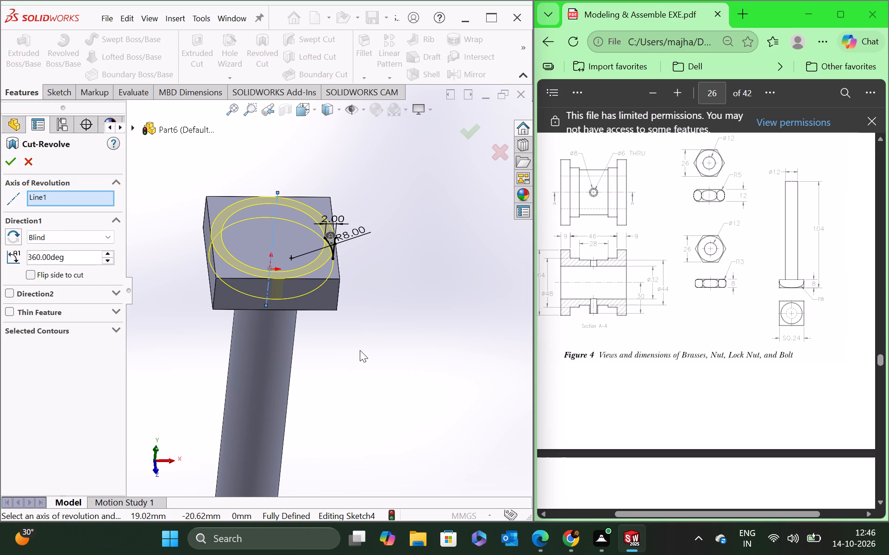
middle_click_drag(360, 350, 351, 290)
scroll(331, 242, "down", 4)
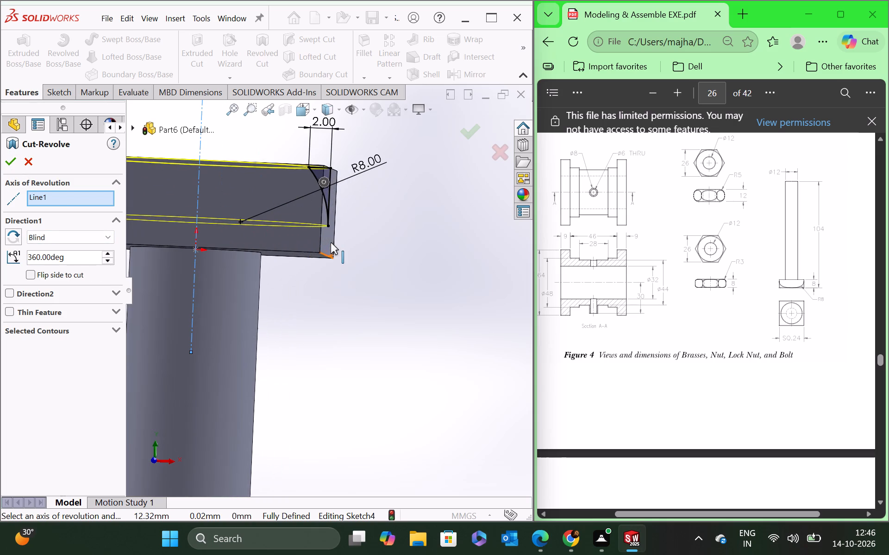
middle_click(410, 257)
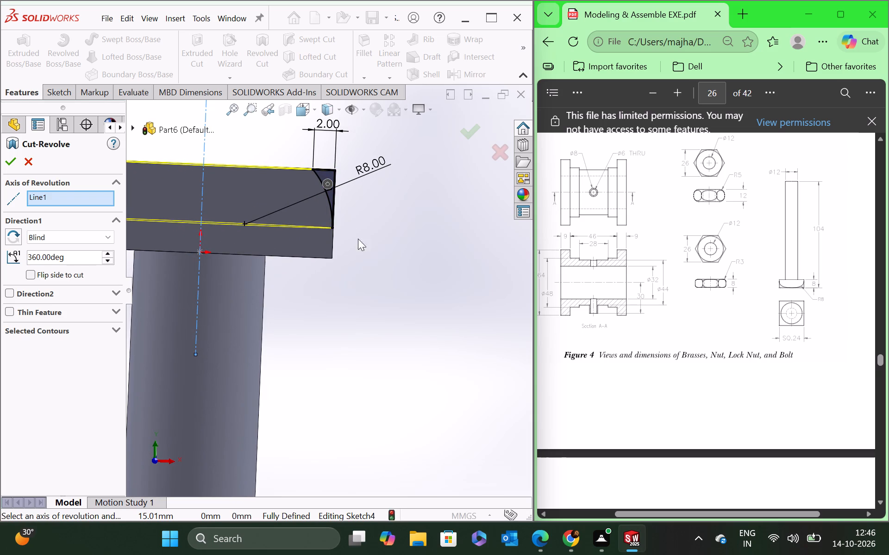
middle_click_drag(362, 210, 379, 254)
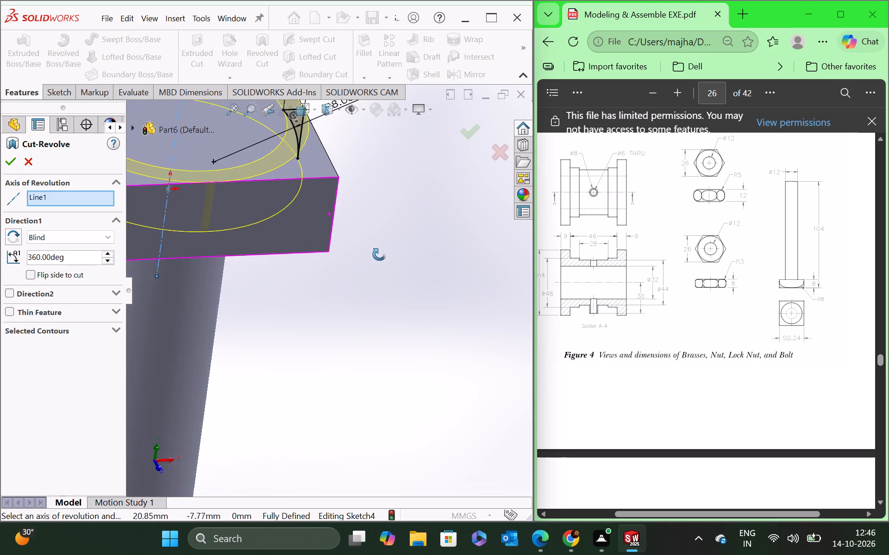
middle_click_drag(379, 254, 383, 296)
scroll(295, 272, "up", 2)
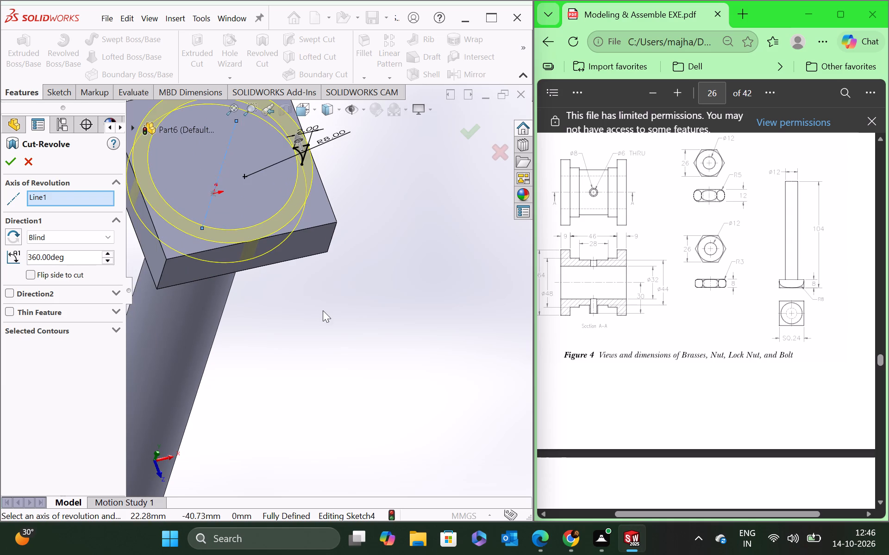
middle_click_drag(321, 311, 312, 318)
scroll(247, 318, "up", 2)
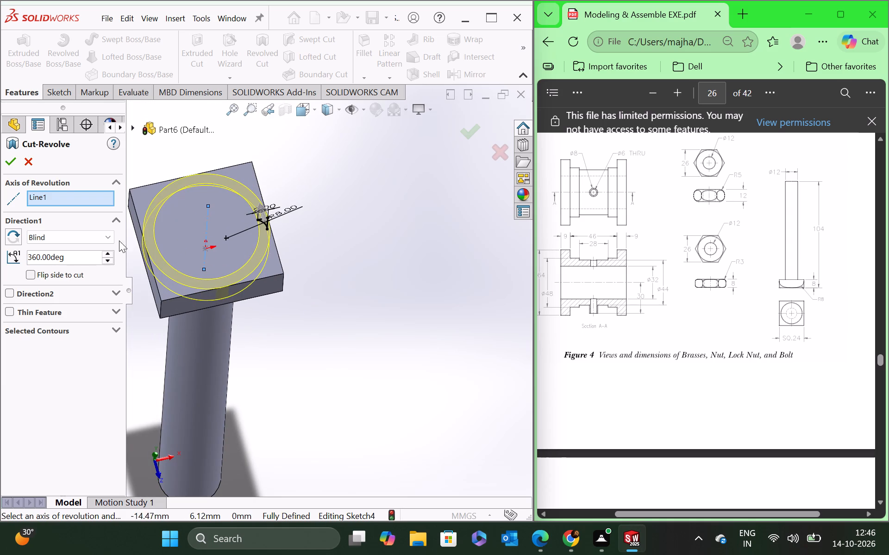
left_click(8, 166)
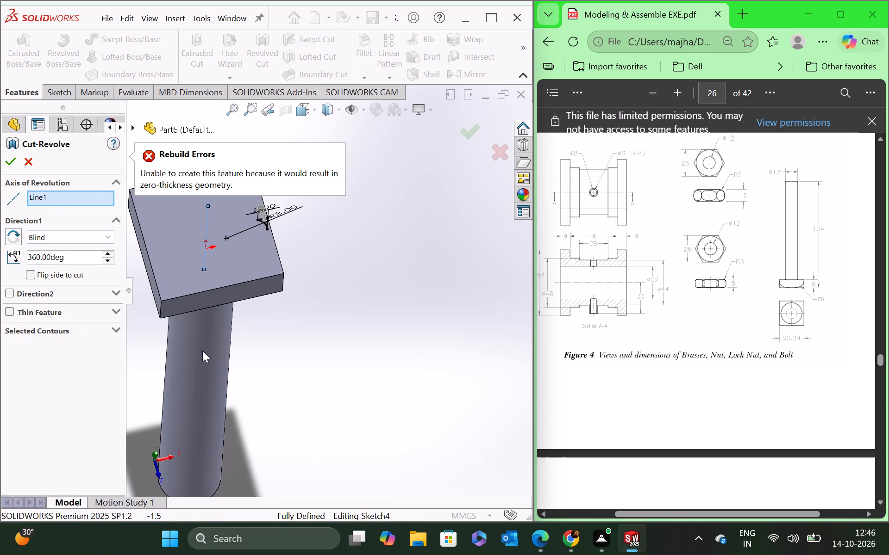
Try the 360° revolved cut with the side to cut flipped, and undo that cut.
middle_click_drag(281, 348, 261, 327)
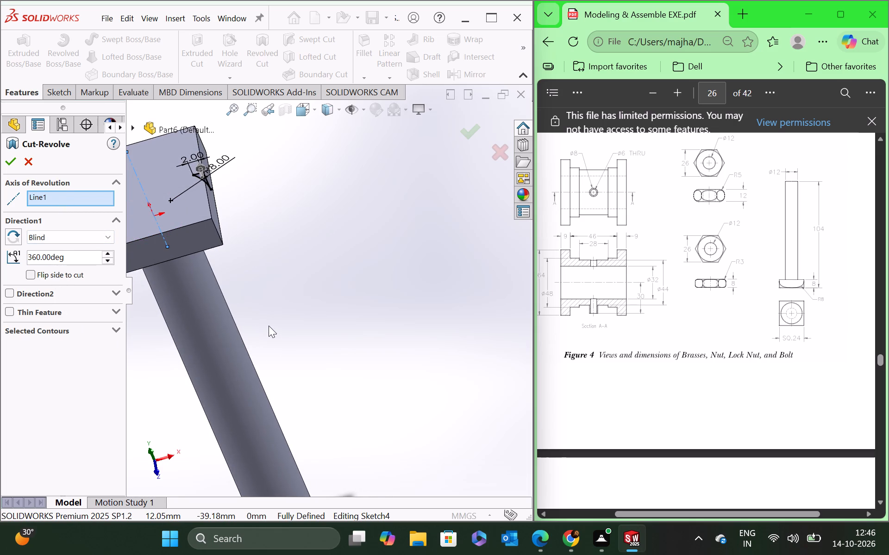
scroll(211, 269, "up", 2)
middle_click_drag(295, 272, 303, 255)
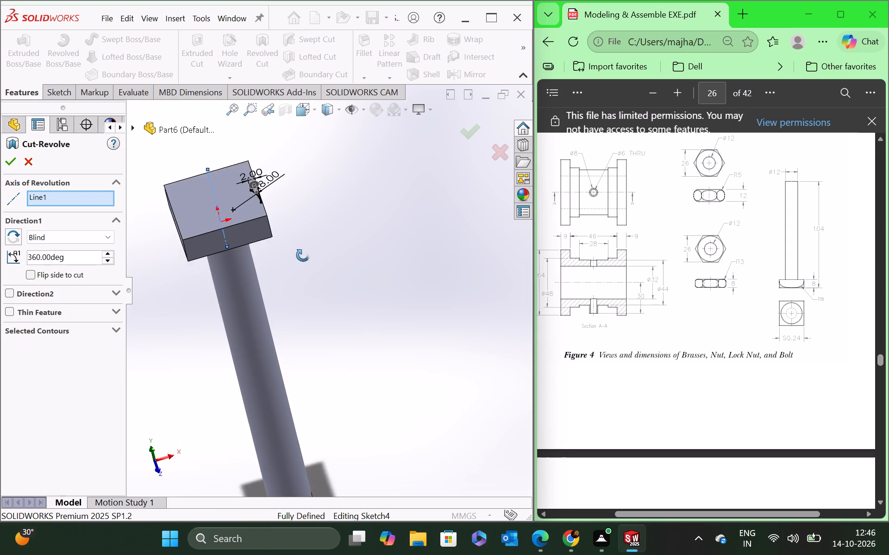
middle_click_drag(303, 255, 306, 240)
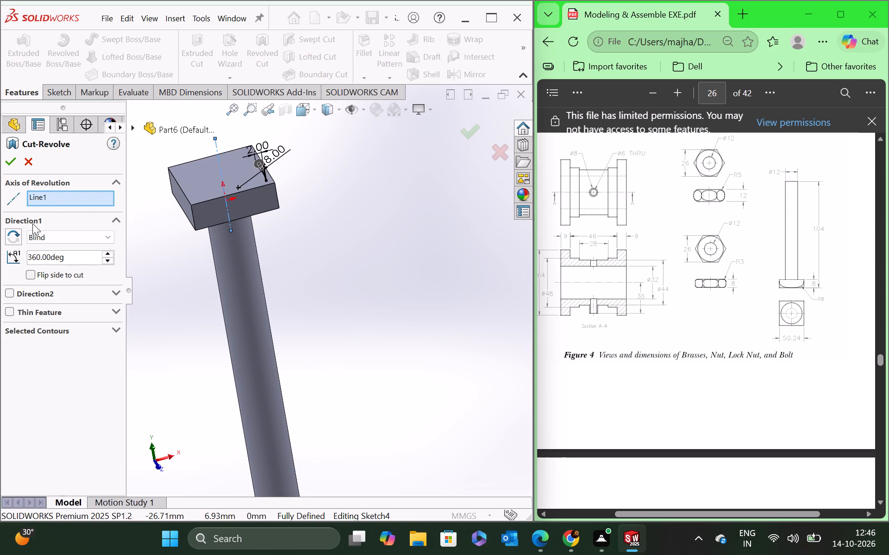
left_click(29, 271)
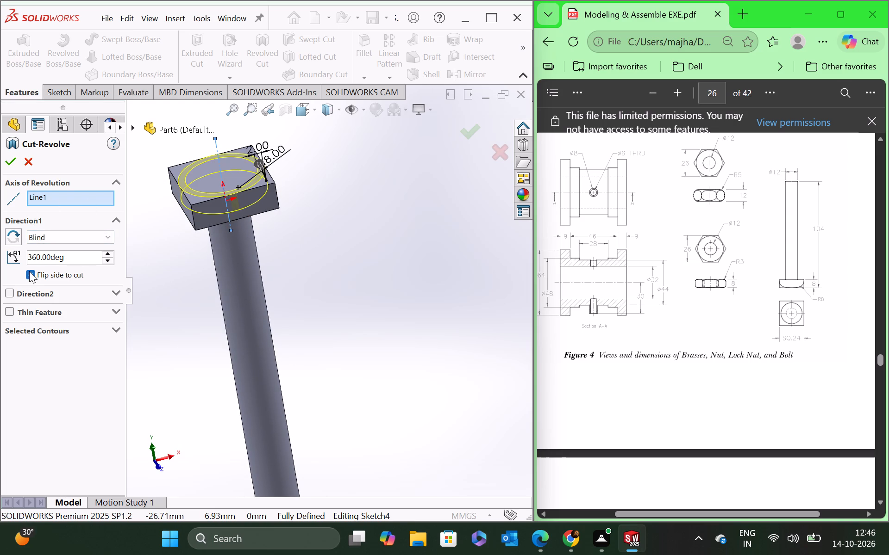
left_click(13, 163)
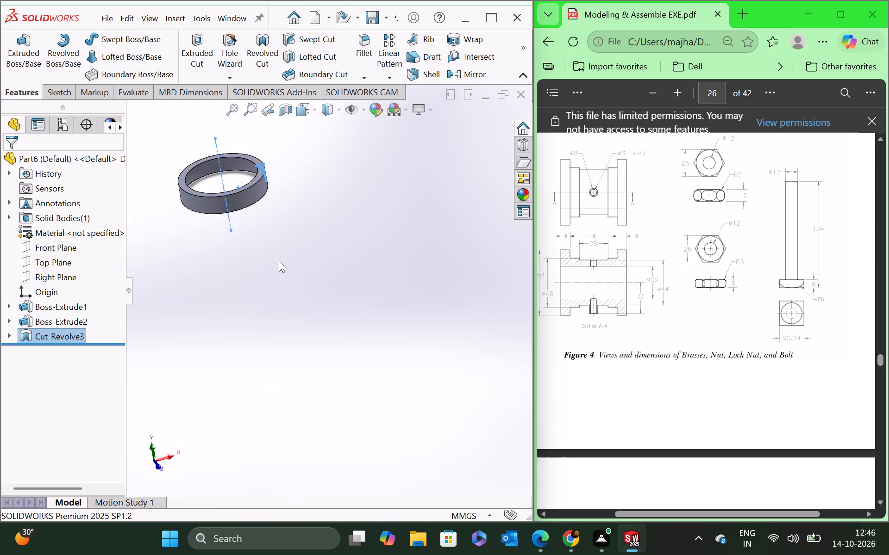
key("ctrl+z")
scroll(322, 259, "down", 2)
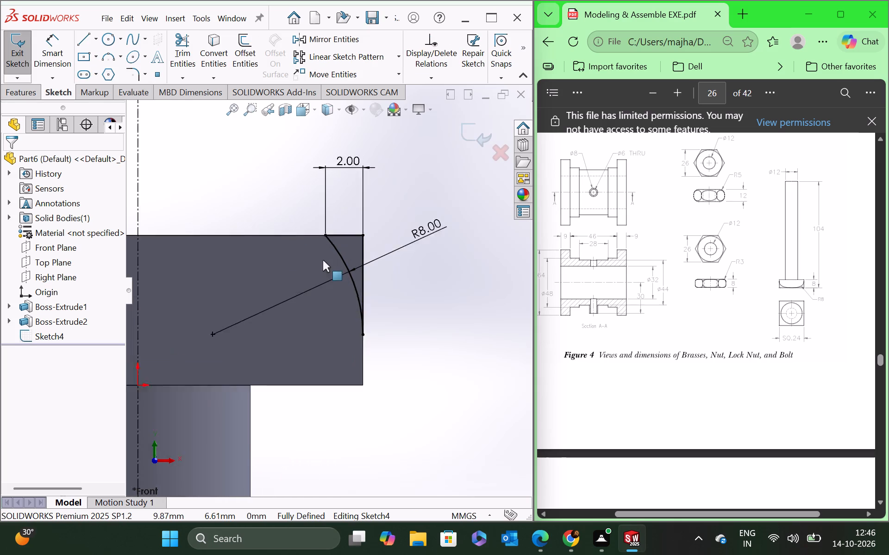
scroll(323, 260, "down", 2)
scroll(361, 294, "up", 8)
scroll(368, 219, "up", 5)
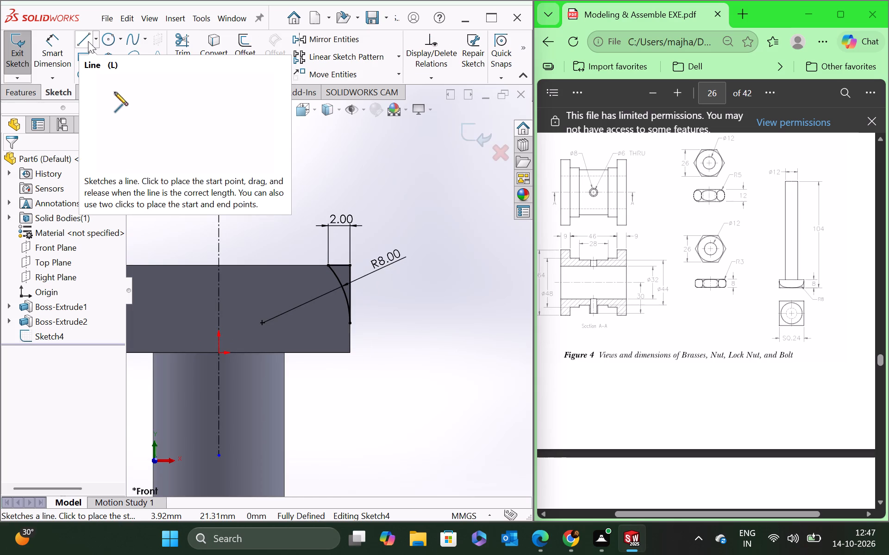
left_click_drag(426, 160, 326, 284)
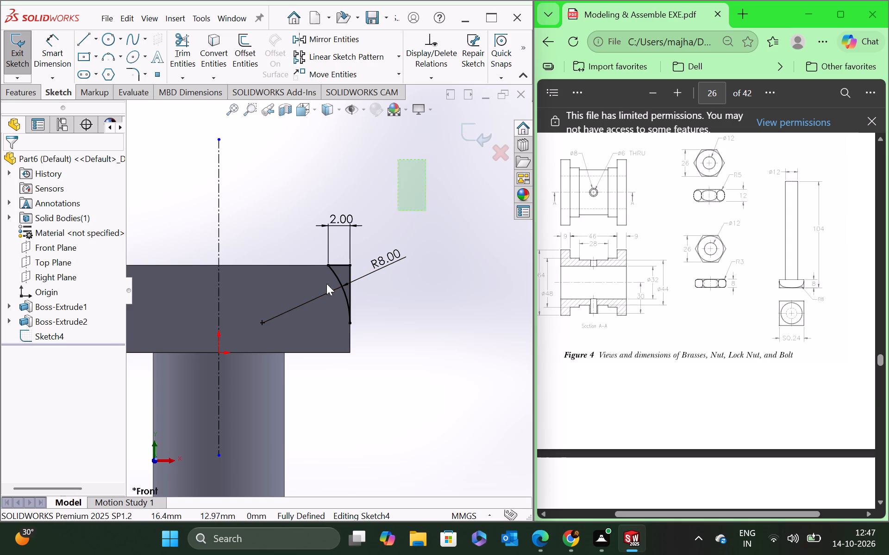
Delete the arc corner profile from the bolt head sketch, exit it, and delete the leftover Sketch4 with its centreline.
left_click_drag(326, 284, 259, 361)
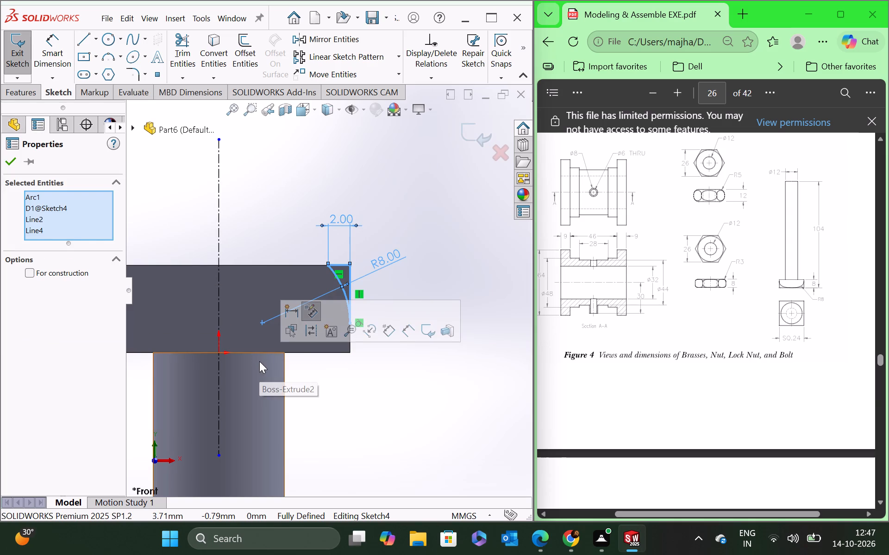
key("Delete")
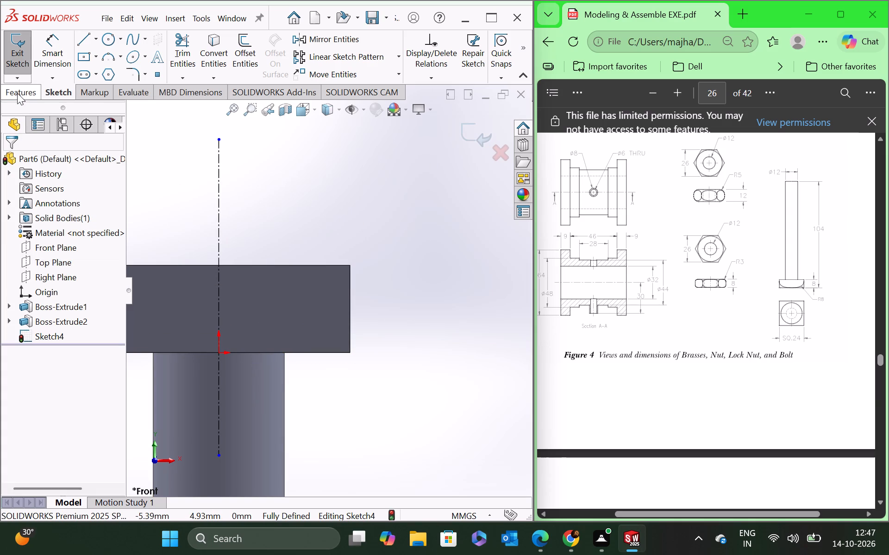
left_click(19, 93)
left_click(52, 88)
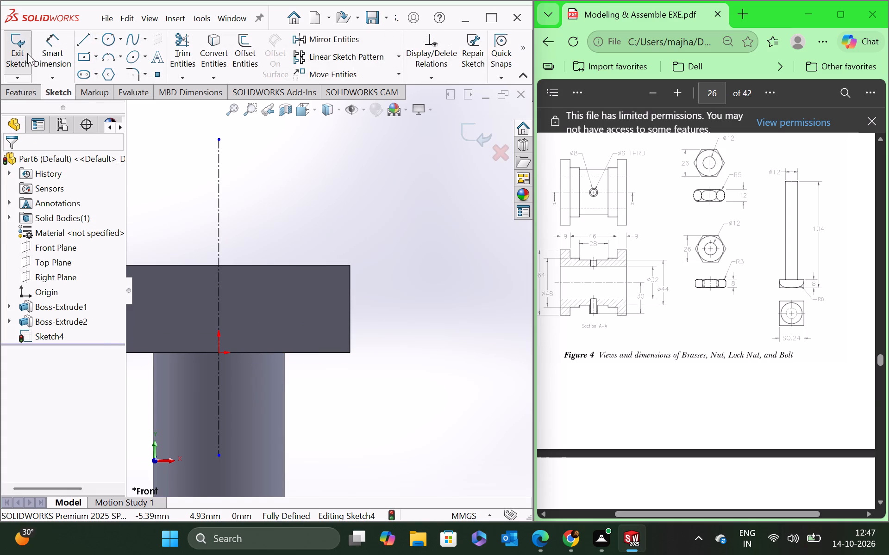
left_click(27, 53)
right_click(57, 338)
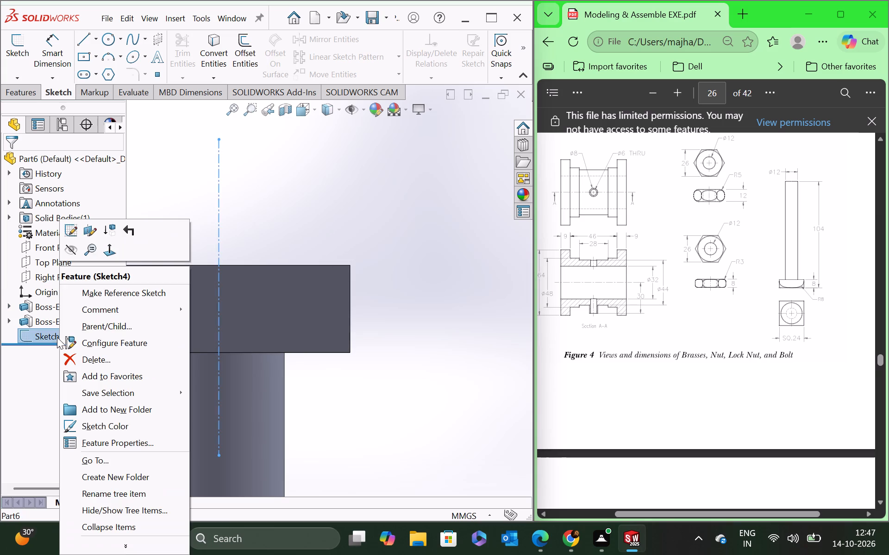
left_click(80, 358)
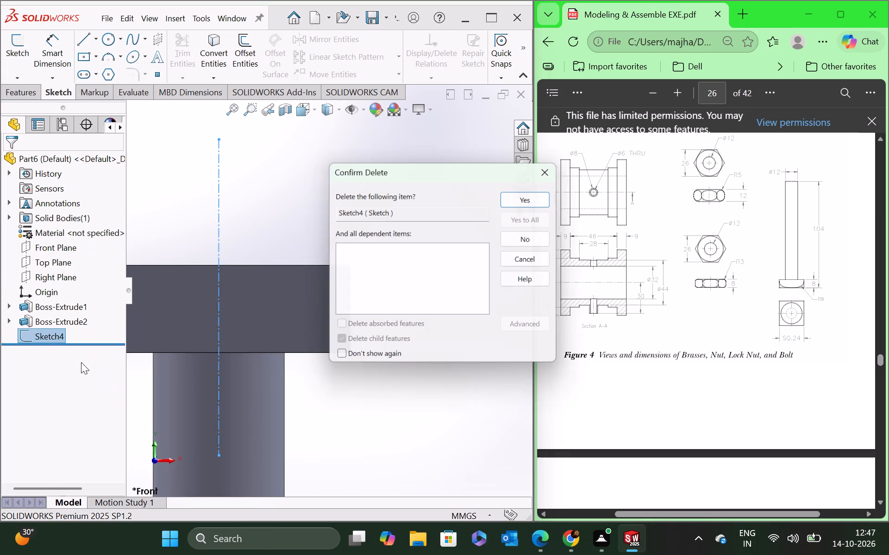
left_click(525, 192)
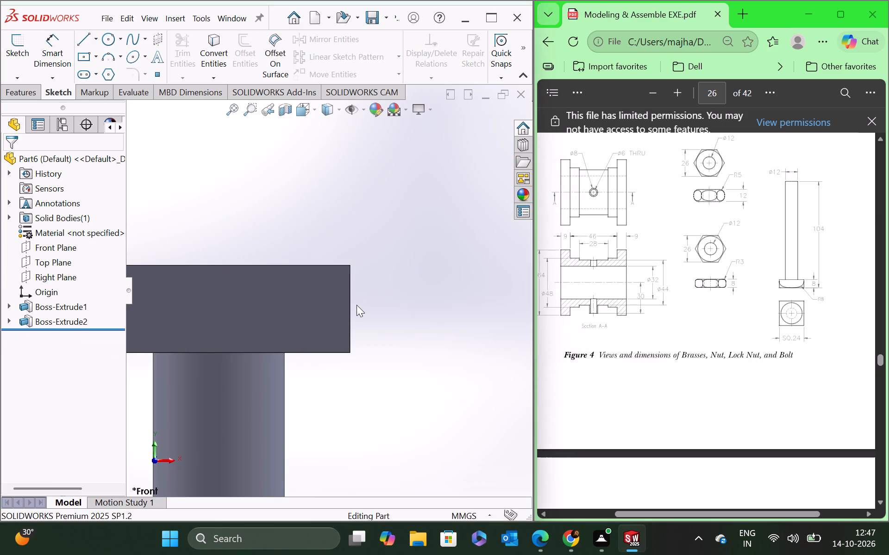
Open a sketch on the bolt head's square end face and draw an origin-centred circle of about 10.75 mm radius.
scroll(357, 305, "up", 5)
middle_click_drag(293, 254, 317, 308)
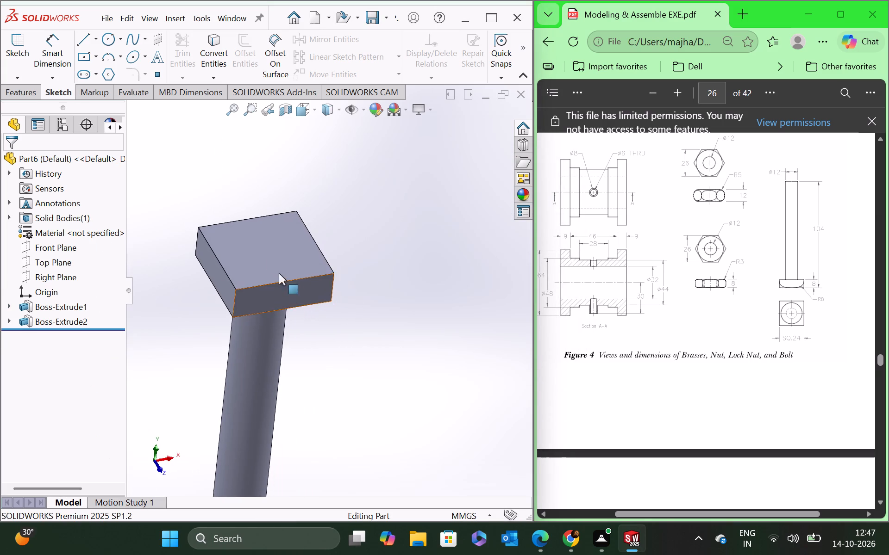
scroll(264, 246, "down", 2)
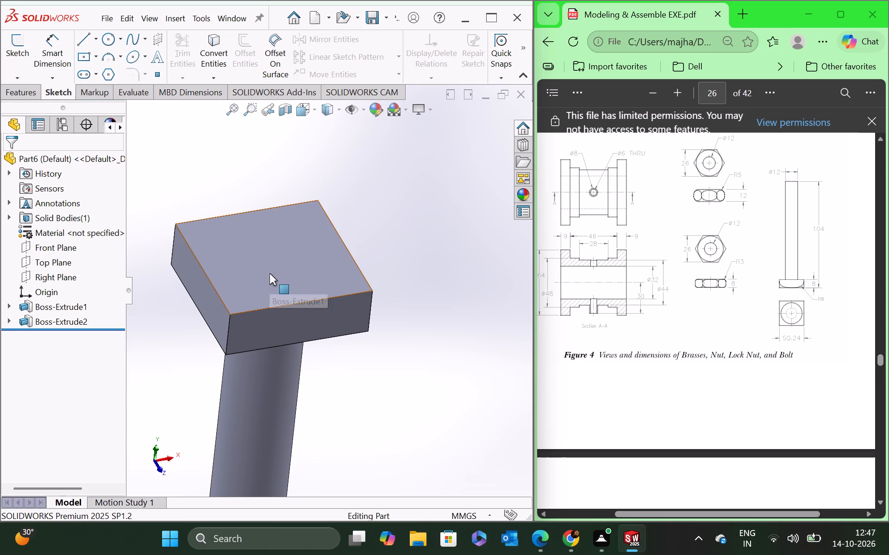
right_click(269, 273)
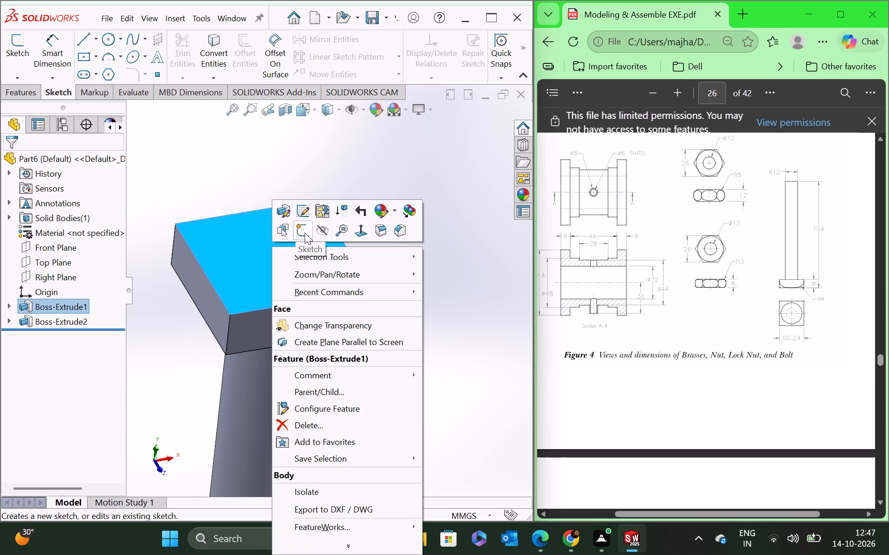
left_click(305, 233)
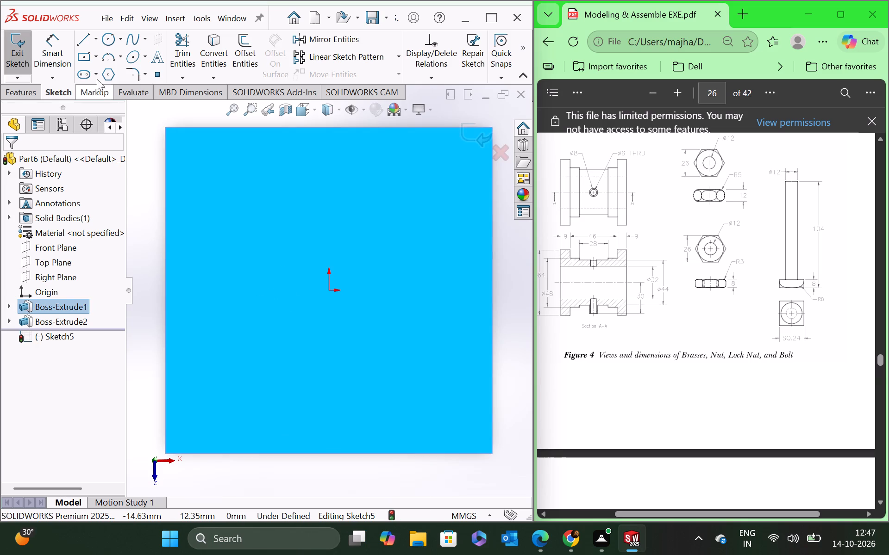
left_click(113, 35)
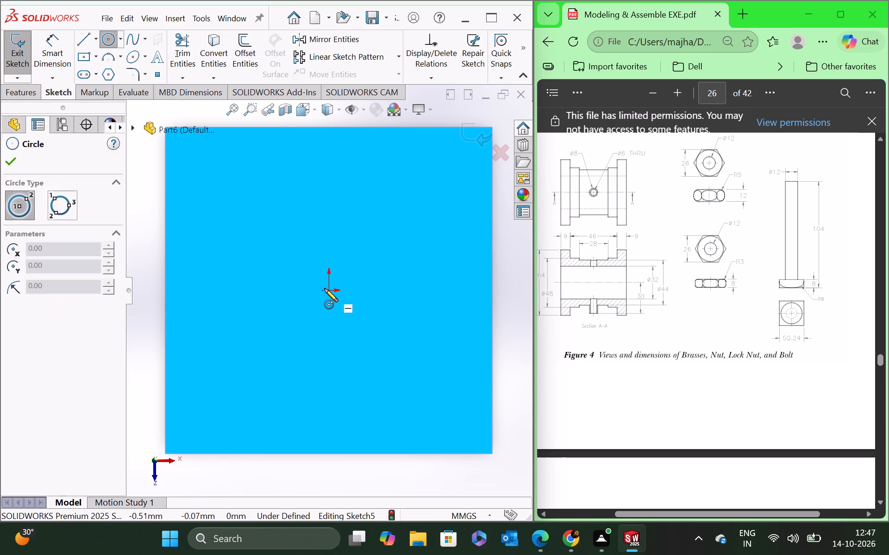
left_click(329, 291)
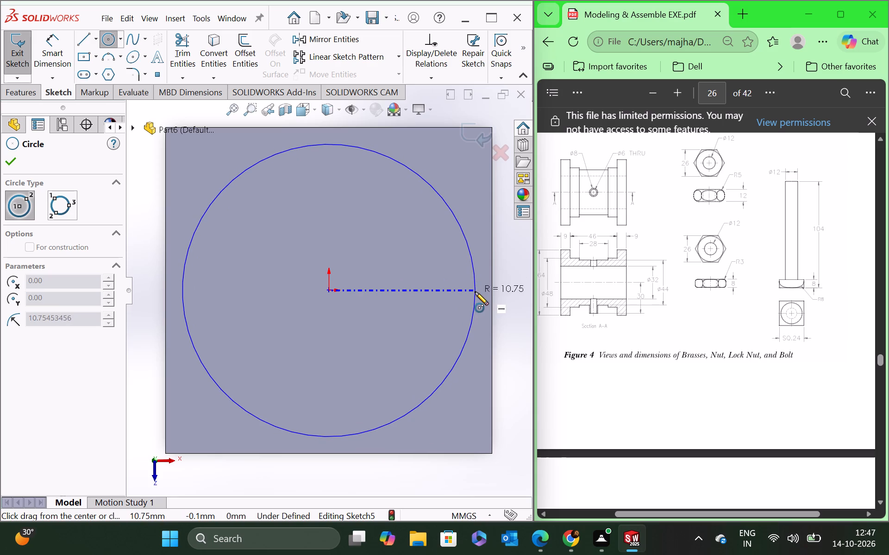
left_click(475, 292)
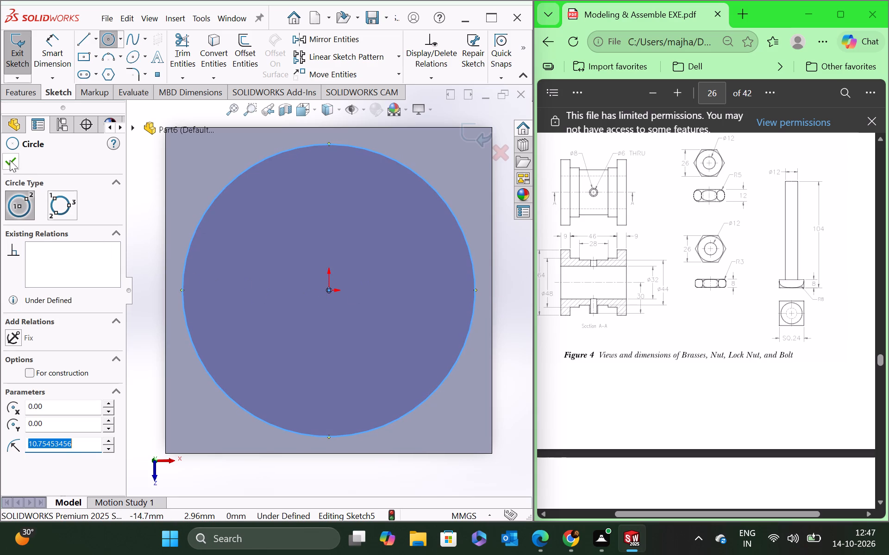
left_click(10, 160)
Dimension the circle's diameter as 22 mm.
left_click(42, 42)
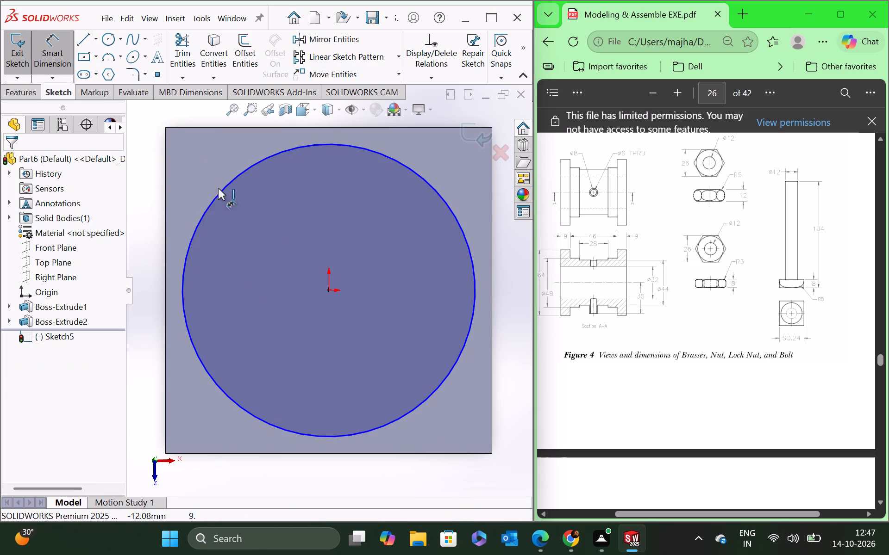
left_click(476, 284)
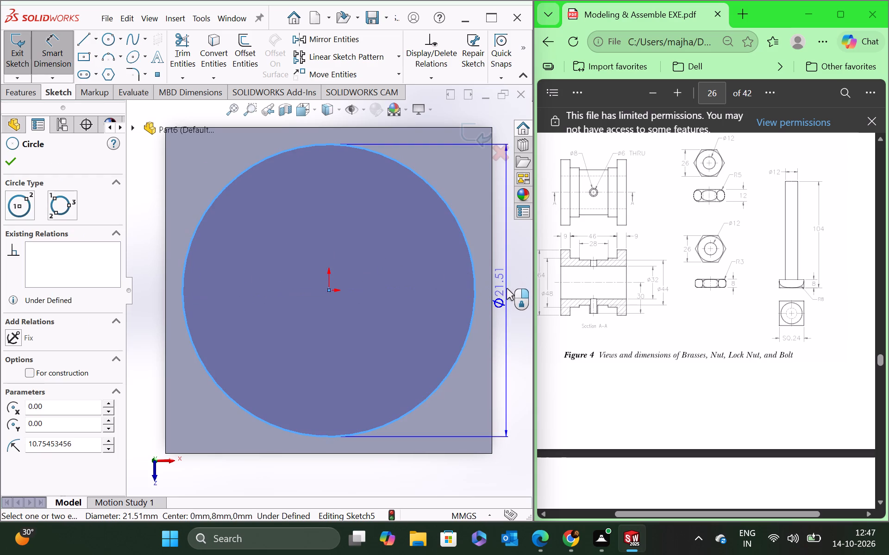
left_click(507, 289)
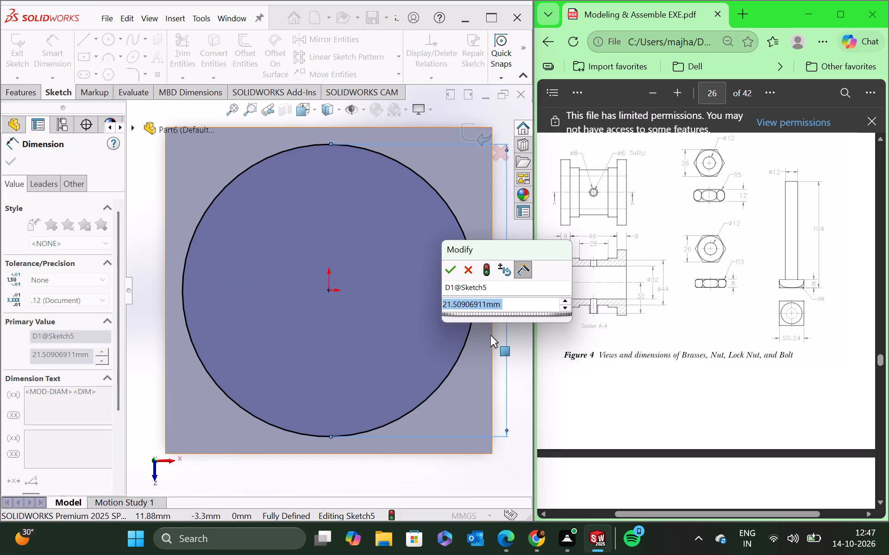
type("22")
key("Return")
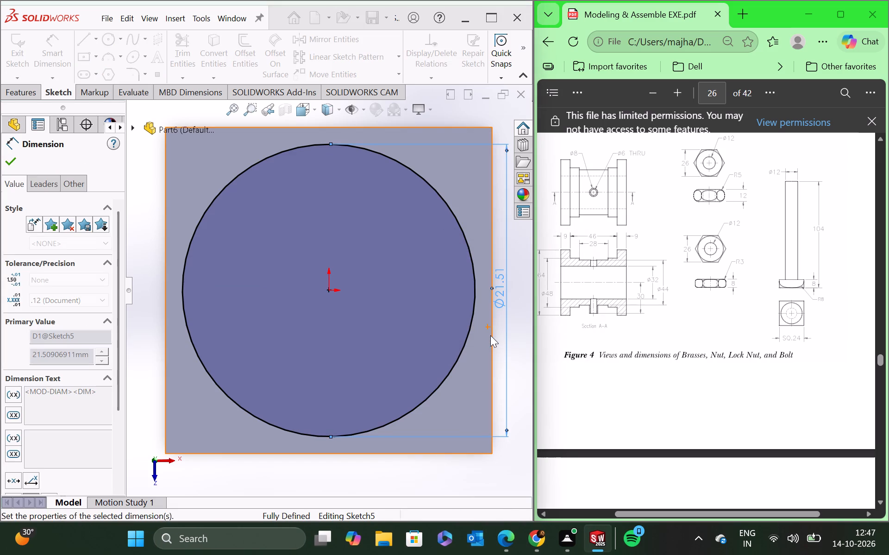
left_click(514, 367)
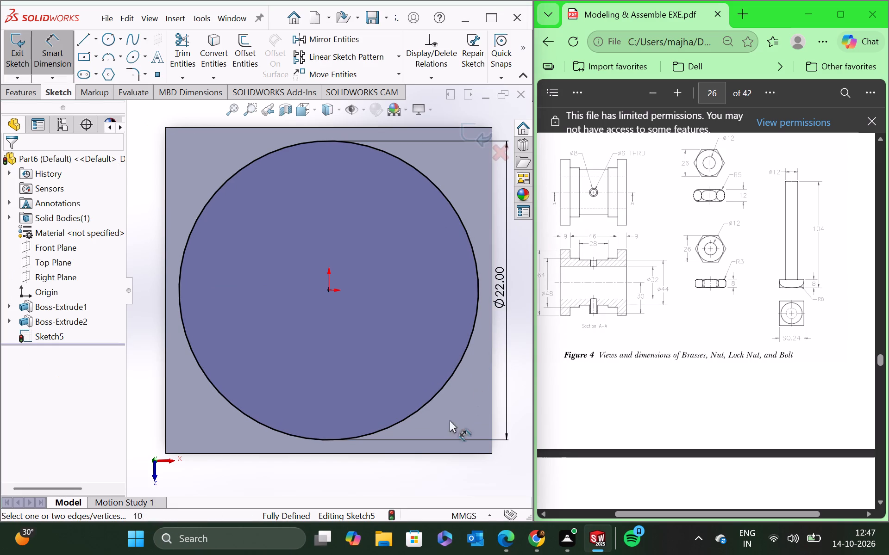
Set up a Through All extruded cut from the circle with the side to cut flipped to the outside.
middle_click_drag(394, 464, 391, 435)
scroll(374, 404, "up", 3)
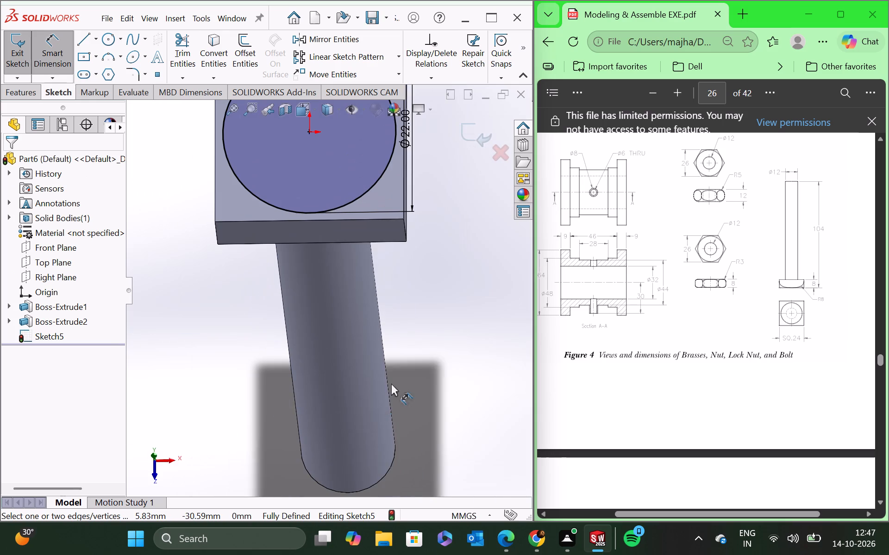
middle_click_drag(433, 331, 453, 345)
left_click(13, 92)
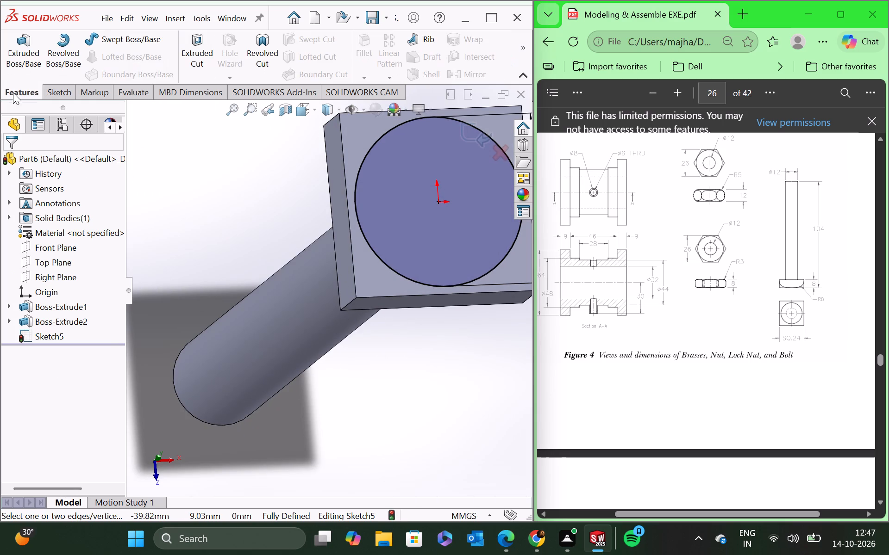
left_click(188, 65)
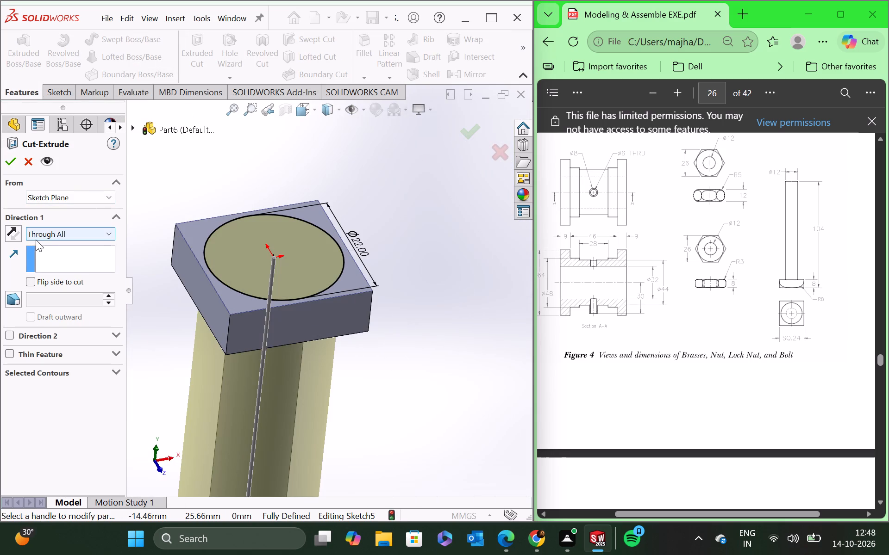
left_click(31, 277)
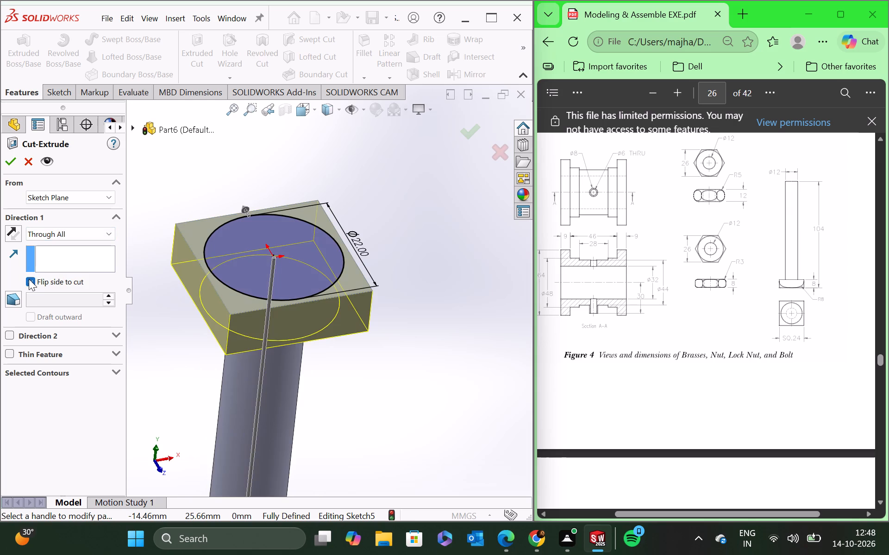
middle_click_drag(351, 384, 336, 346)
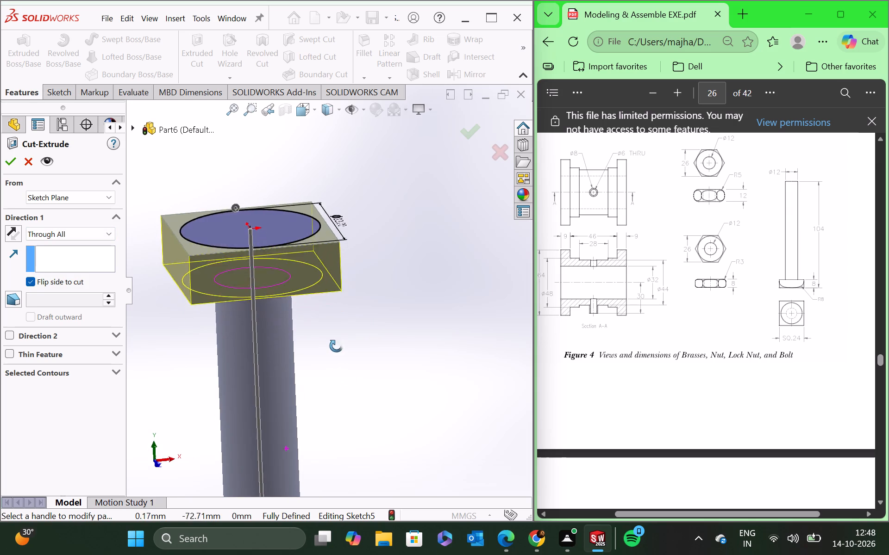
middle_click_drag(336, 346, 336, 335)
scroll(155, 303, "down", 1)
middle_click_drag(200, 308, 206, 316)
left_click(79, 236)
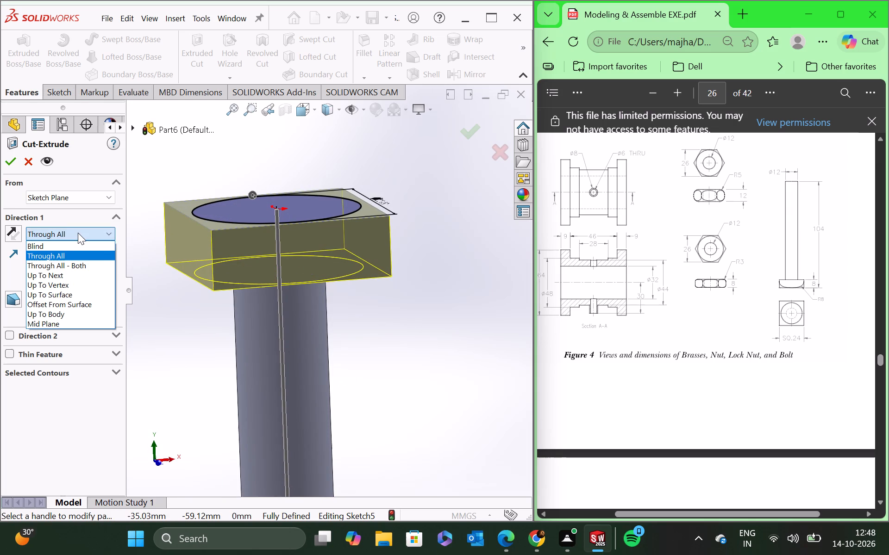
left_click(75, 232)
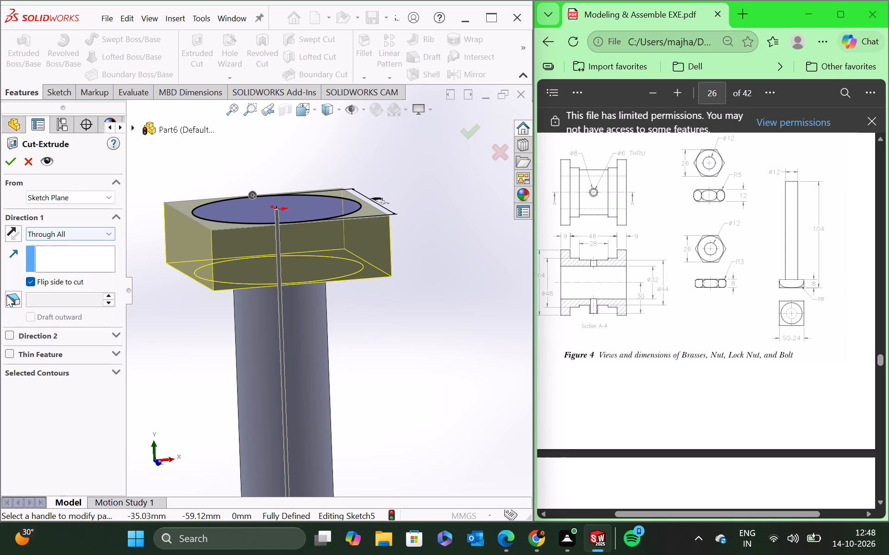
Turn on draft for the cut, try 30°, set the draft angle to 45°, and complete the cut.
left_click(6, 300)
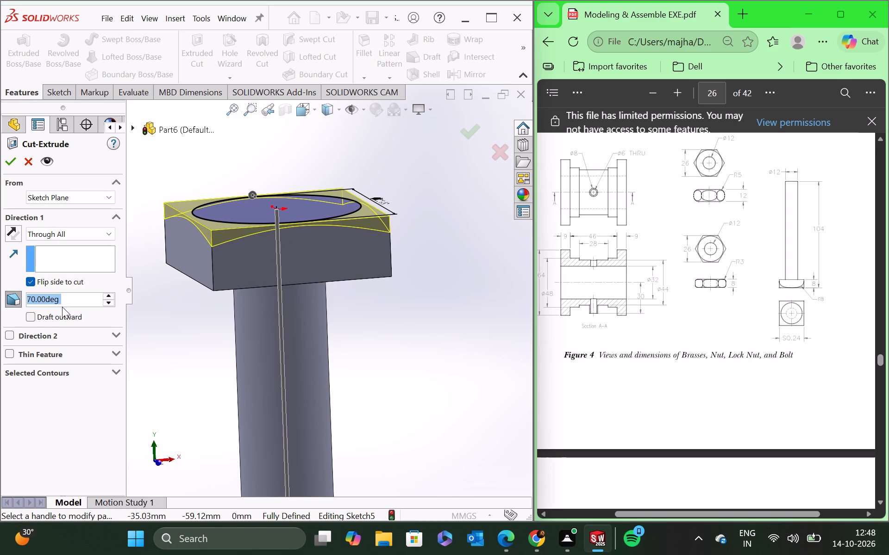
double_click(69, 302)
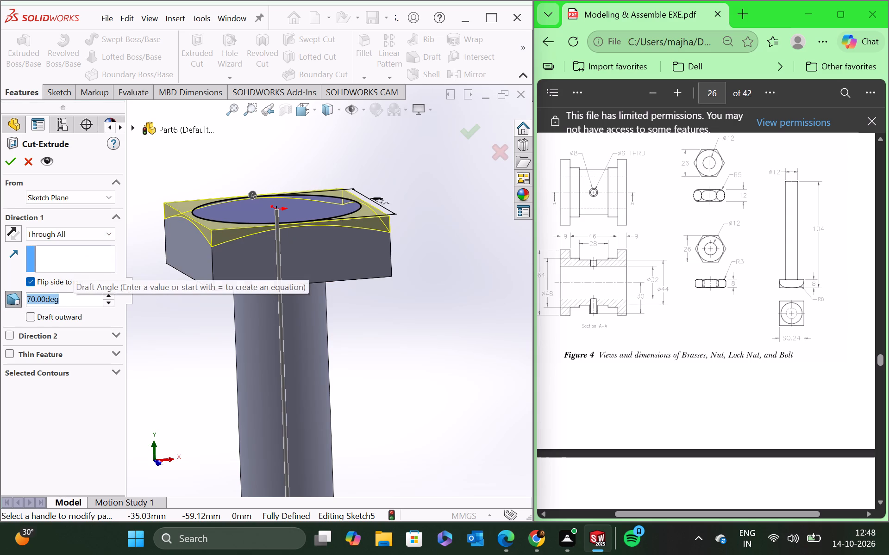
double_click(71, 303)
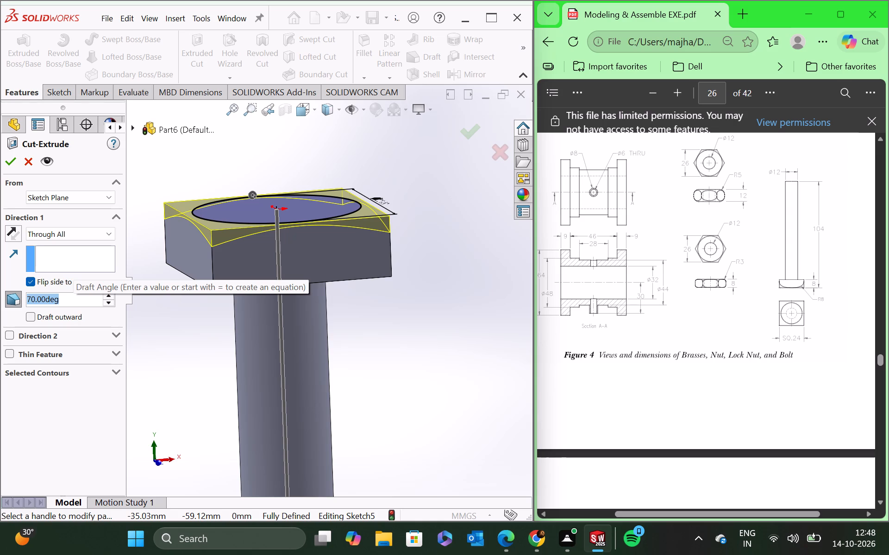
key("3")
key("0")
key("Return")
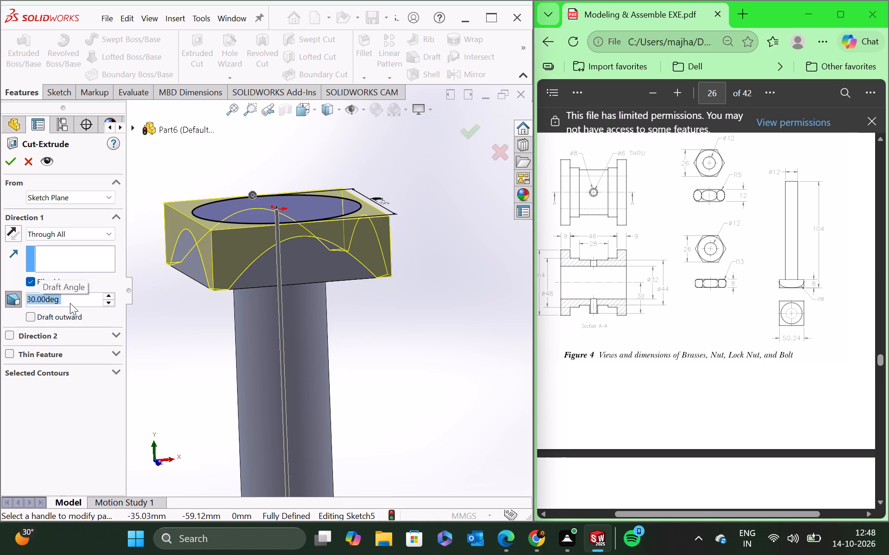
type("45")
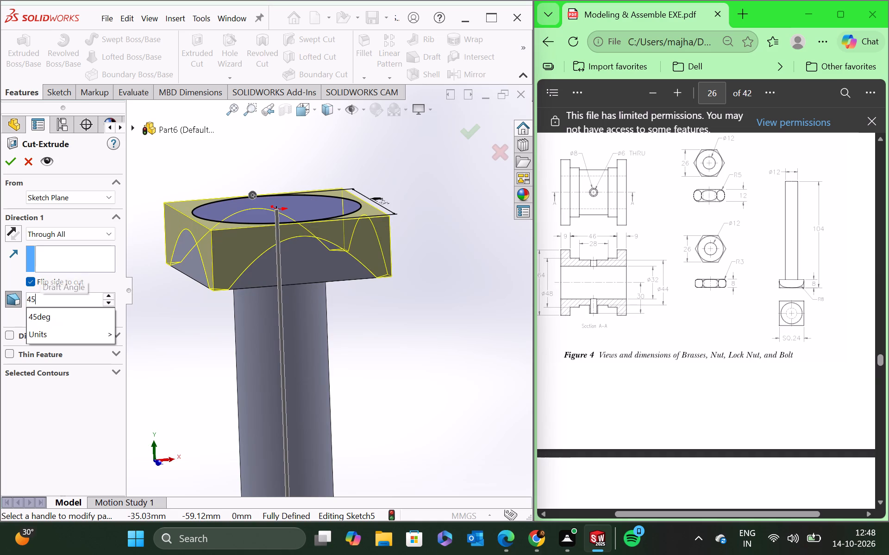
key("Return")
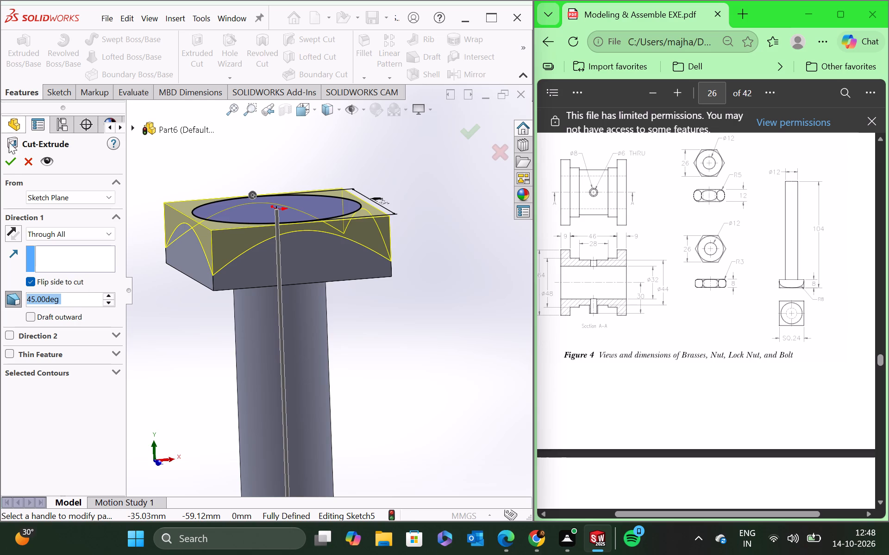
left_click(14, 163)
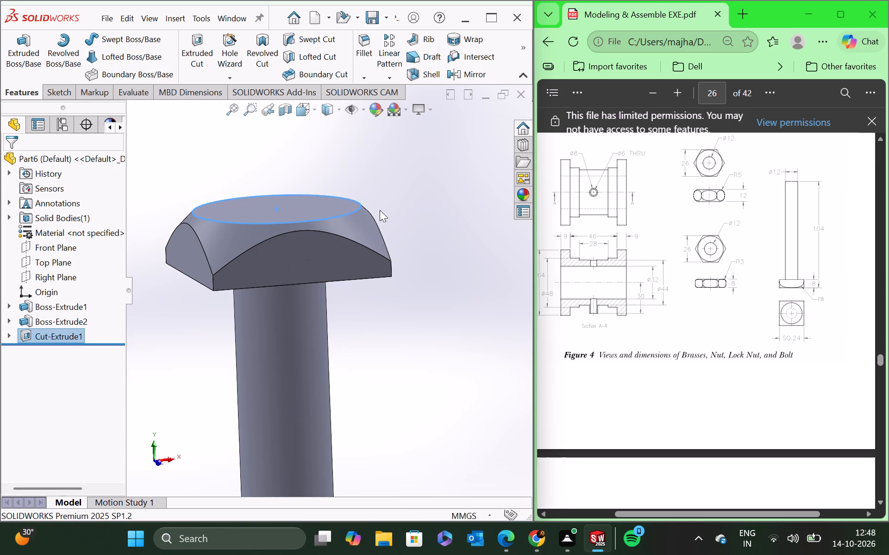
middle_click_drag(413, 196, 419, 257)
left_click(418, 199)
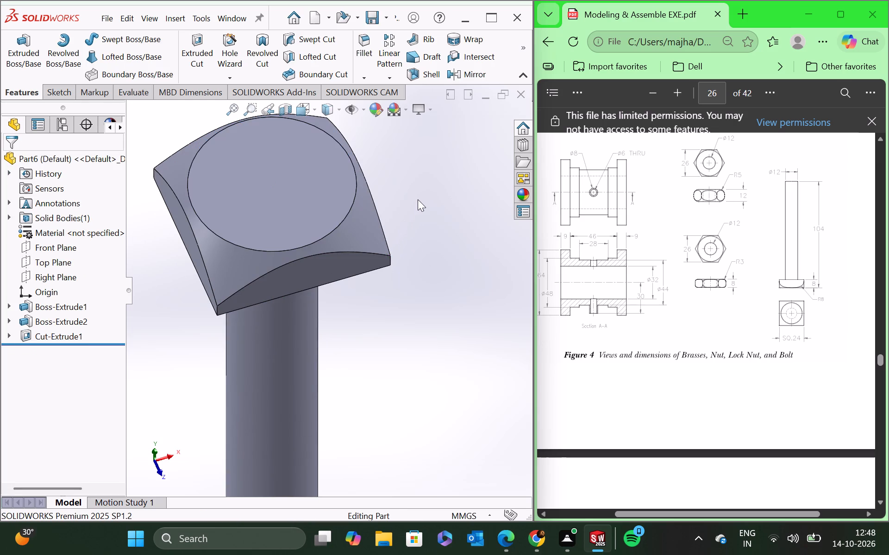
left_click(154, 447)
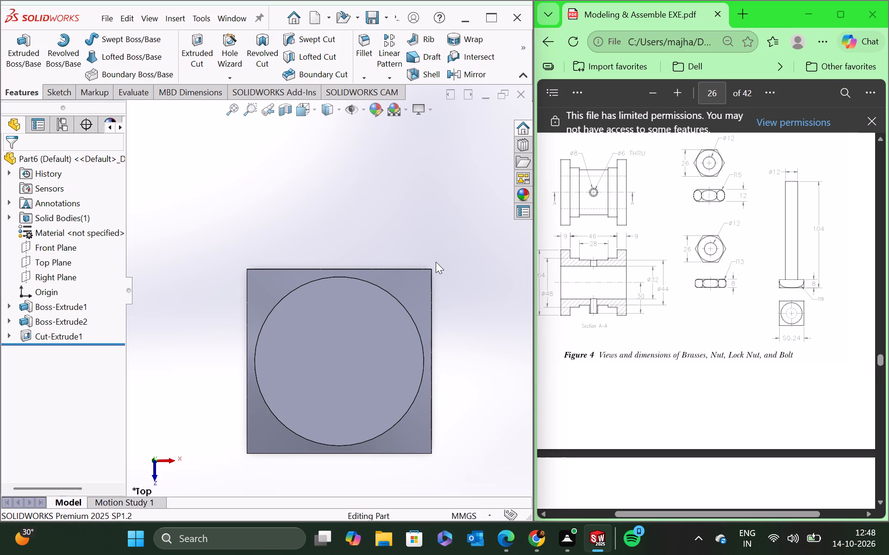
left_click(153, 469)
Examine the drafted cut's profile on the bolt head in the front view.
scroll(369, 356, "up", 1)
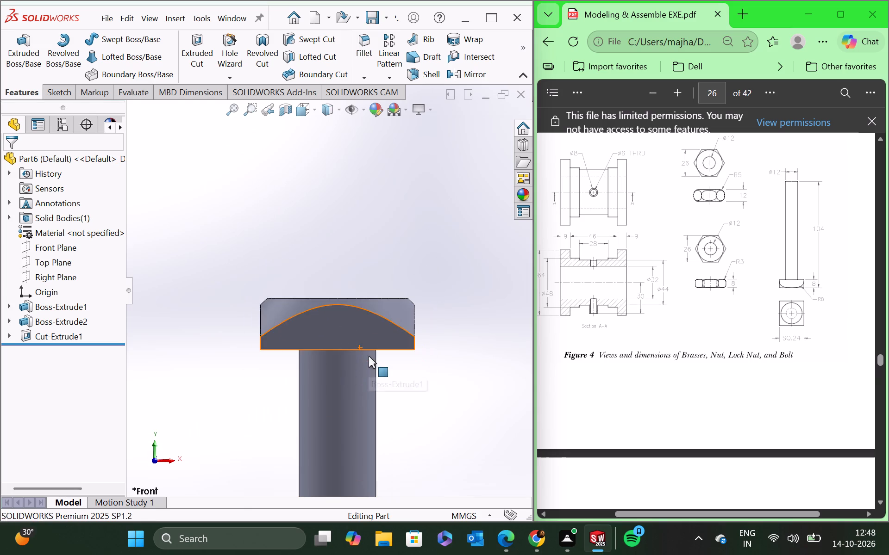
scroll(369, 356, "up", 1)
scroll(370, 317, "up", 1)
scroll(353, 279, "down", 2)
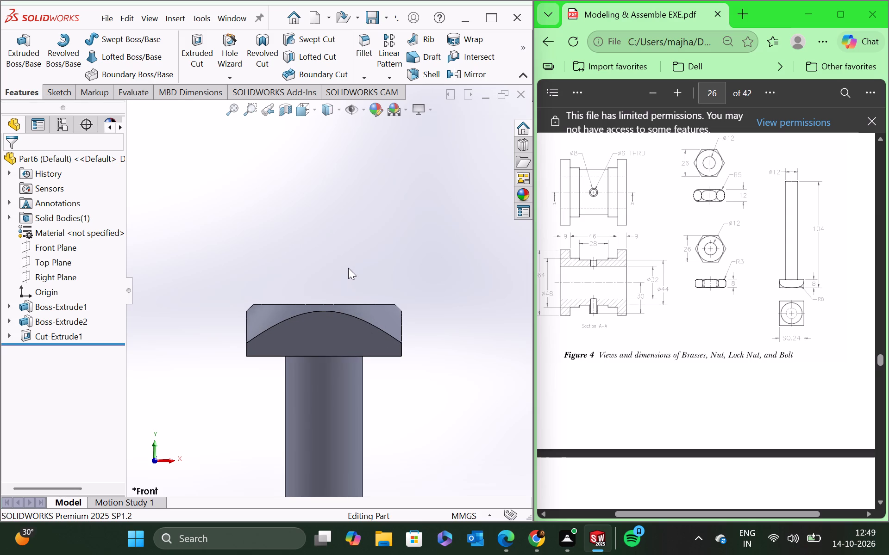
scroll(348, 268, "down", 1)
scroll(365, 306, "up", 2)
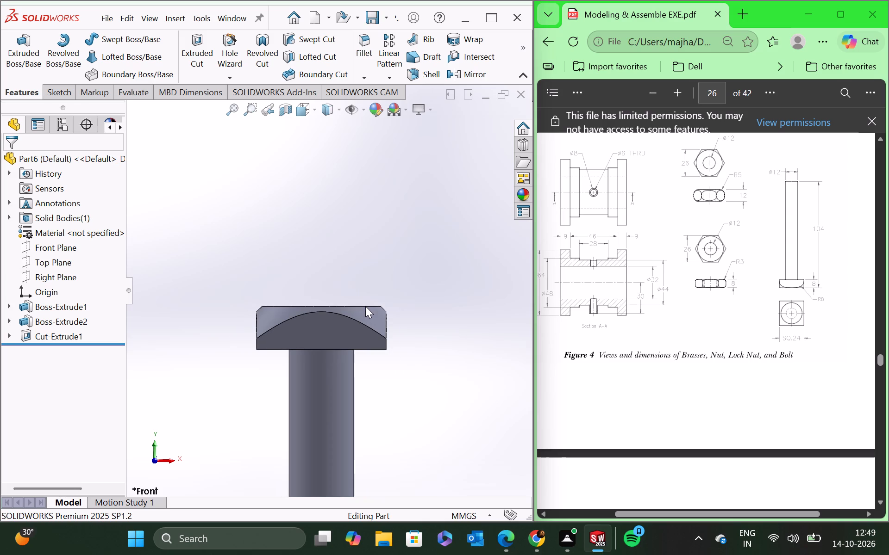
scroll(347, 321, "down", 2)
scroll(342, 318, "up", 3)
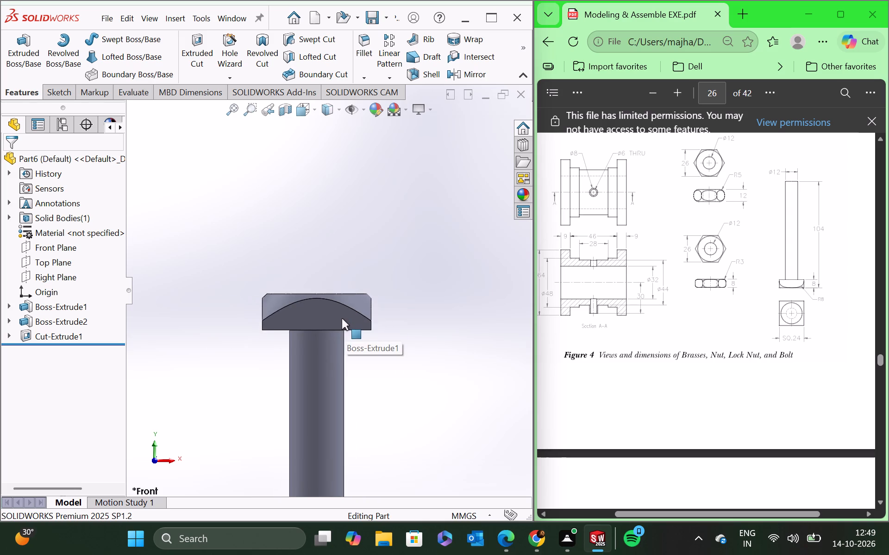
scroll(342, 318, "up", 1)
scroll(302, 240, "up", 1)
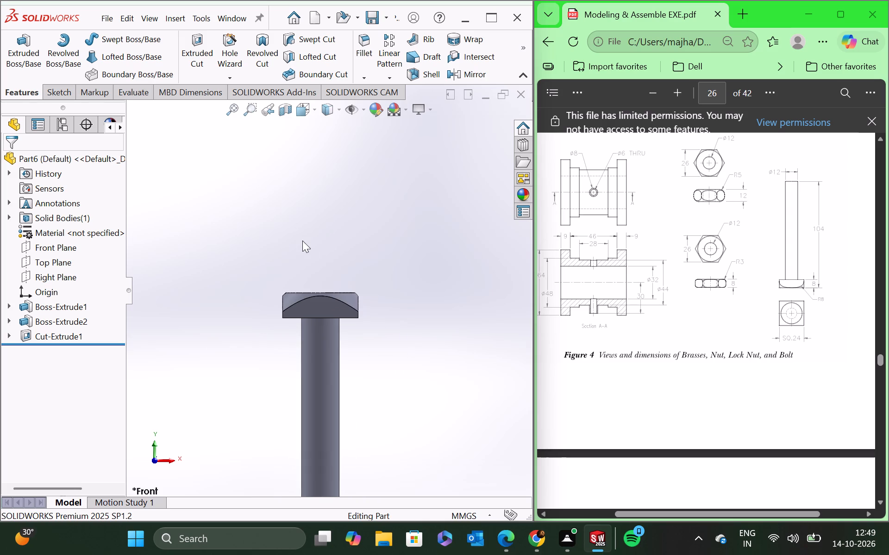
scroll(300, 230, "up", 1)
scroll(291, 221, "down", 2)
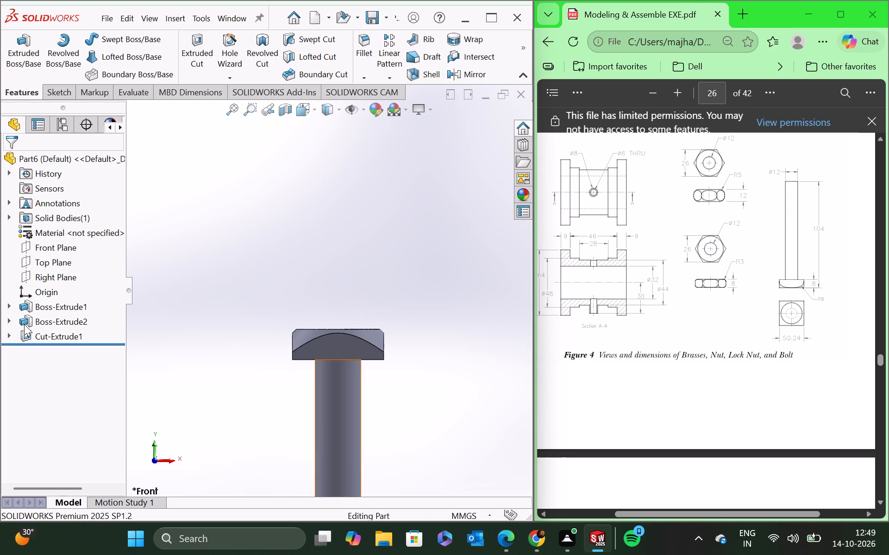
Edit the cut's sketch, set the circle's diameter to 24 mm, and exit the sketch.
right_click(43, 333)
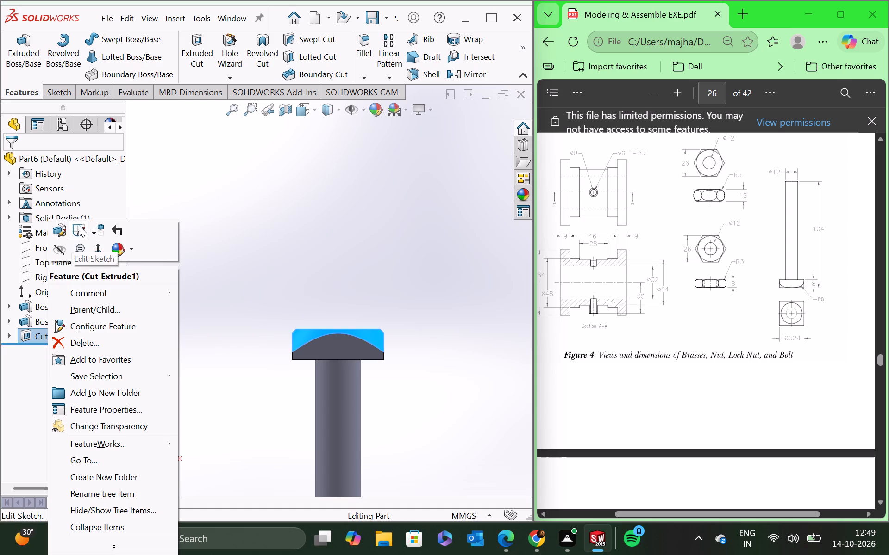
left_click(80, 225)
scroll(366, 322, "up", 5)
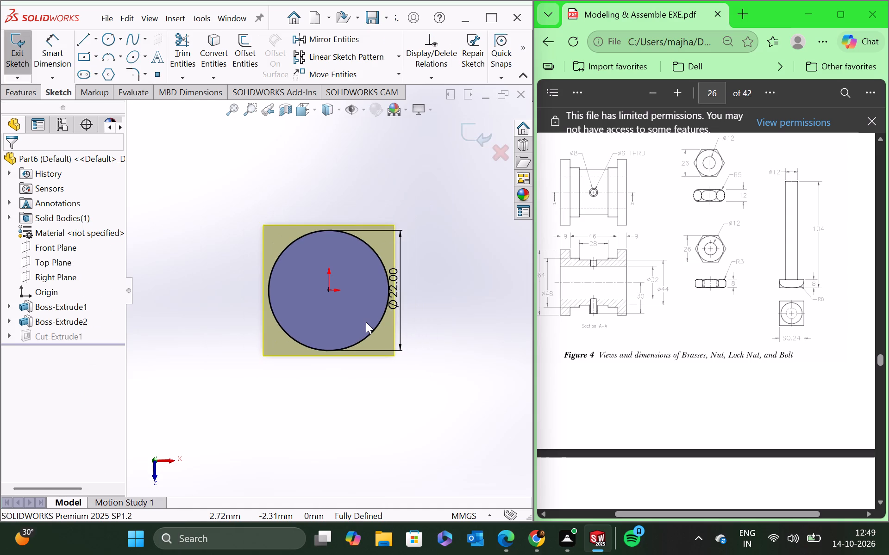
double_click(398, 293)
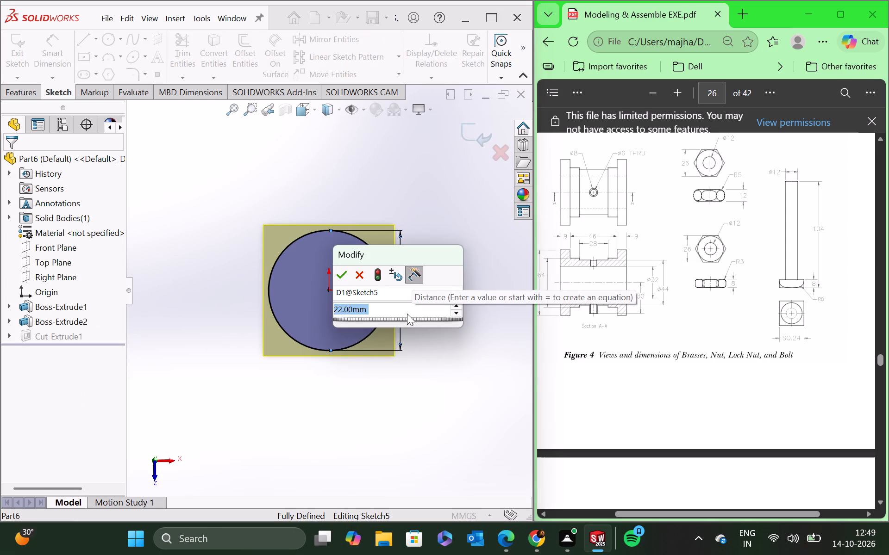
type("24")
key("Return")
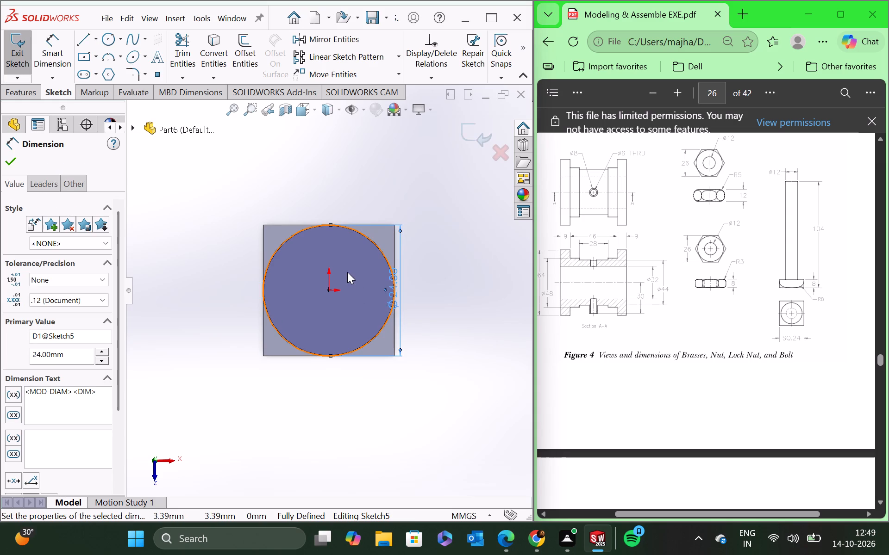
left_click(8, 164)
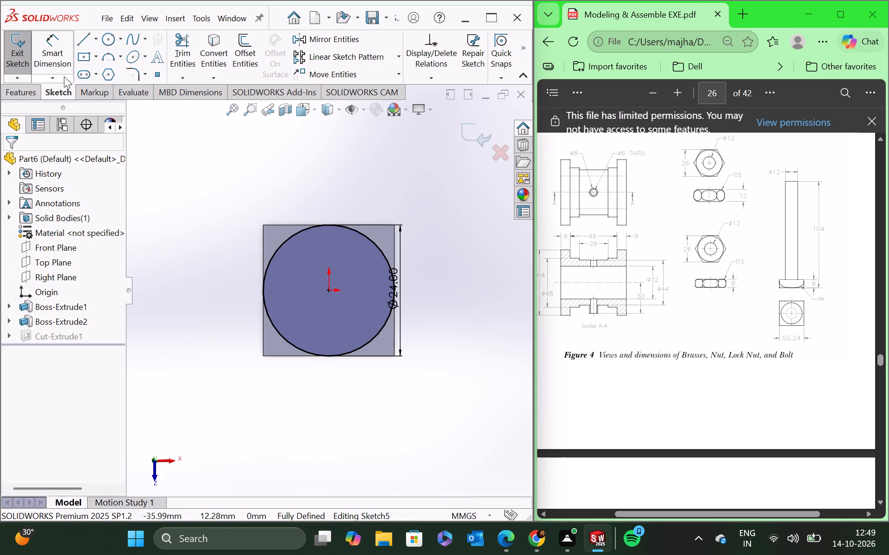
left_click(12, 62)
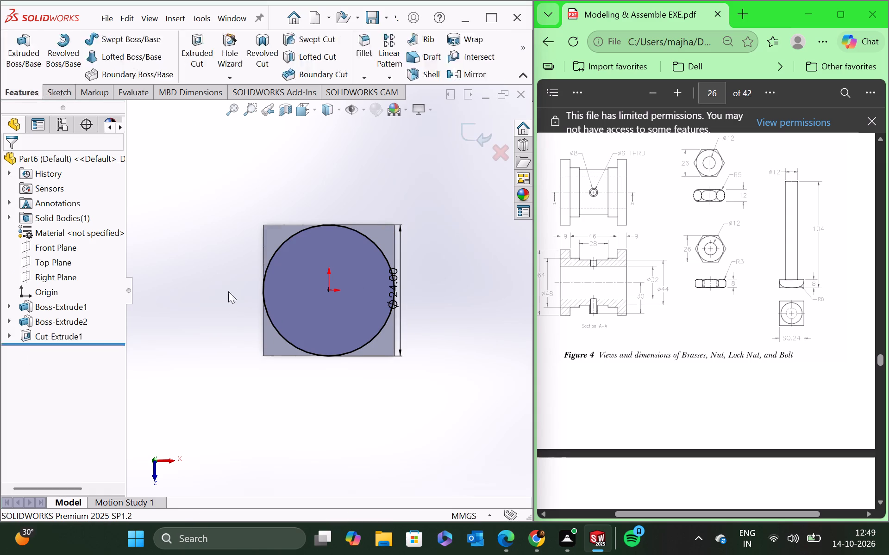
Inspect the bolt head's drafted cut and its curved edges from several angles.
middle_click_drag(230, 303, 237, 242)
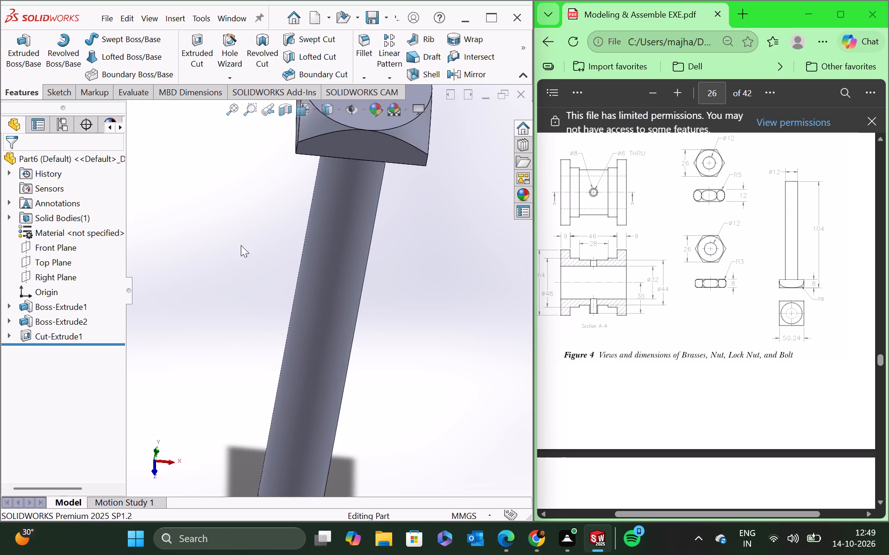
scroll(343, 248, "up", 3)
middle_click_drag(402, 259, 400, 229)
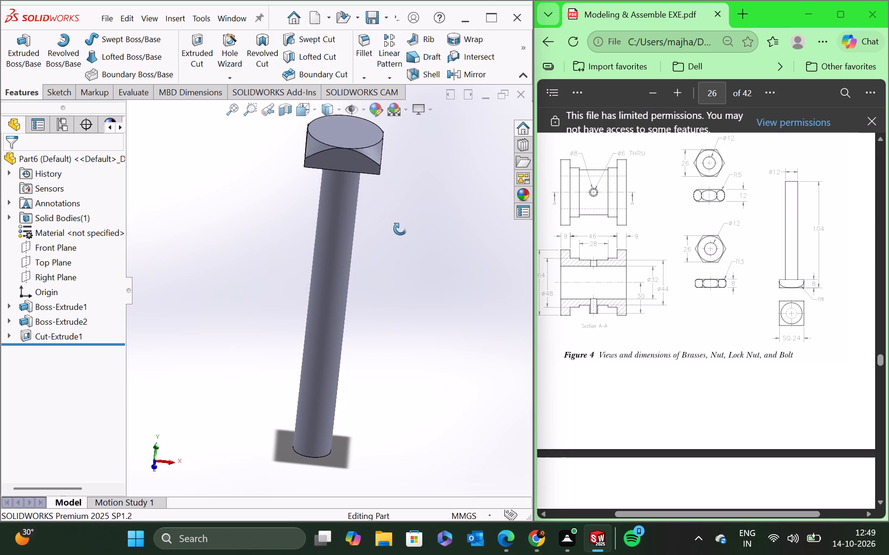
middle_click_drag(400, 229, 401, 222)
scroll(345, 152, "down", 4)
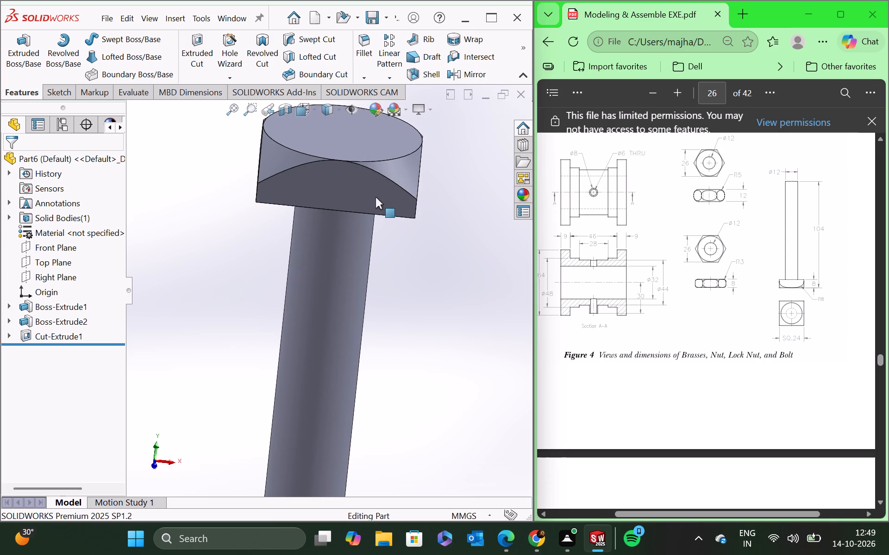
right_click(397, 180)
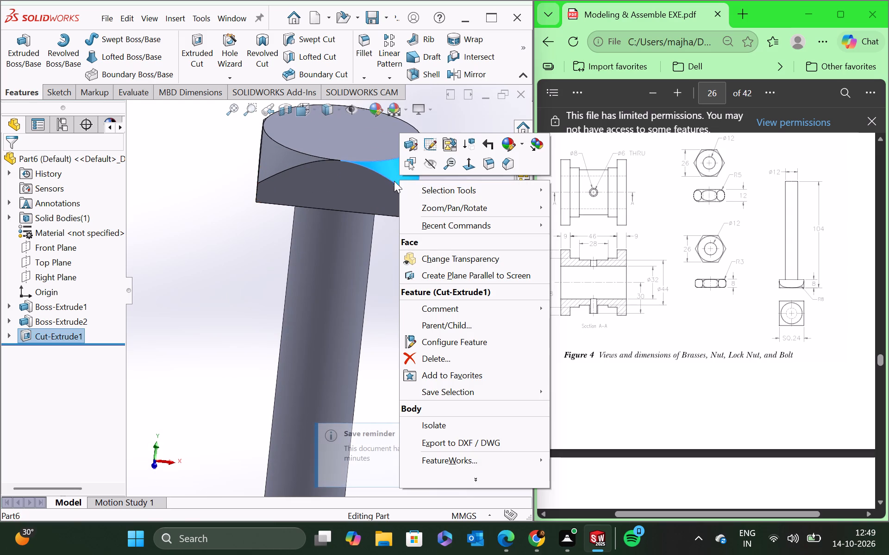
left_click(378, 250)
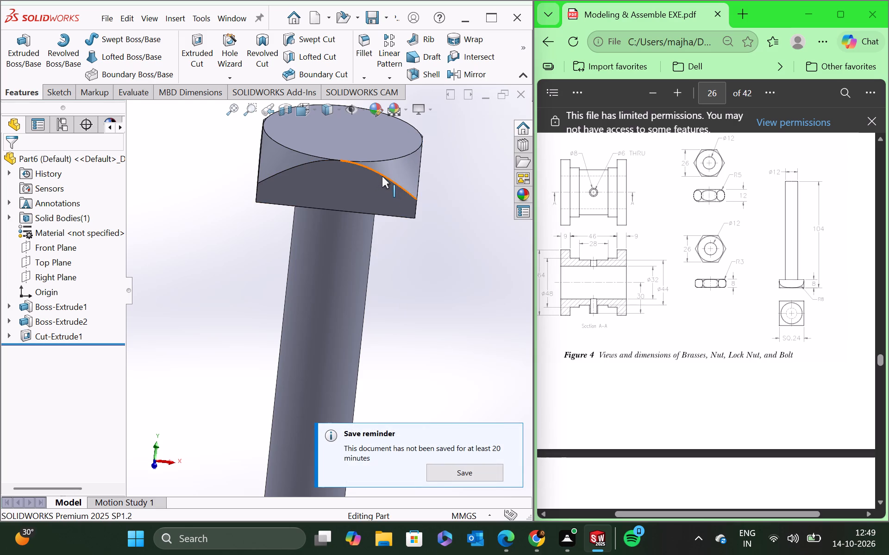
right_click(382, 176)
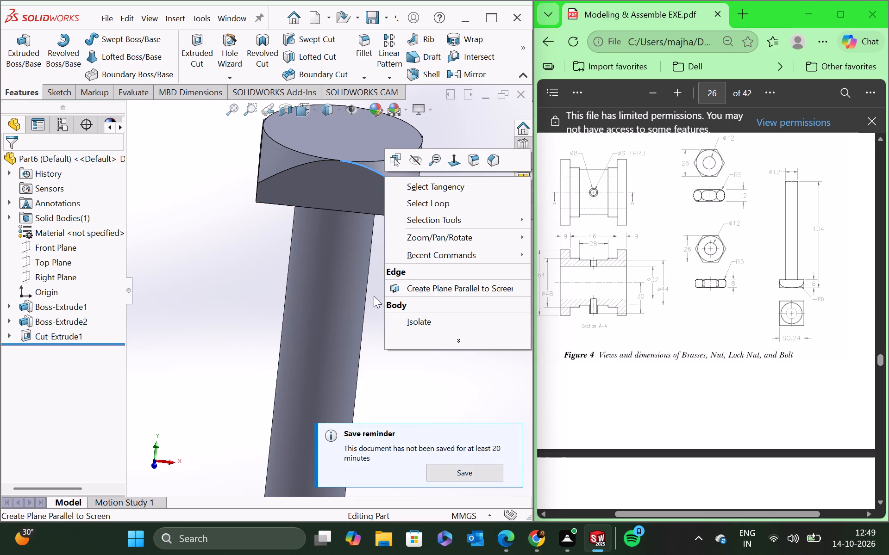
left_click(374, 296)
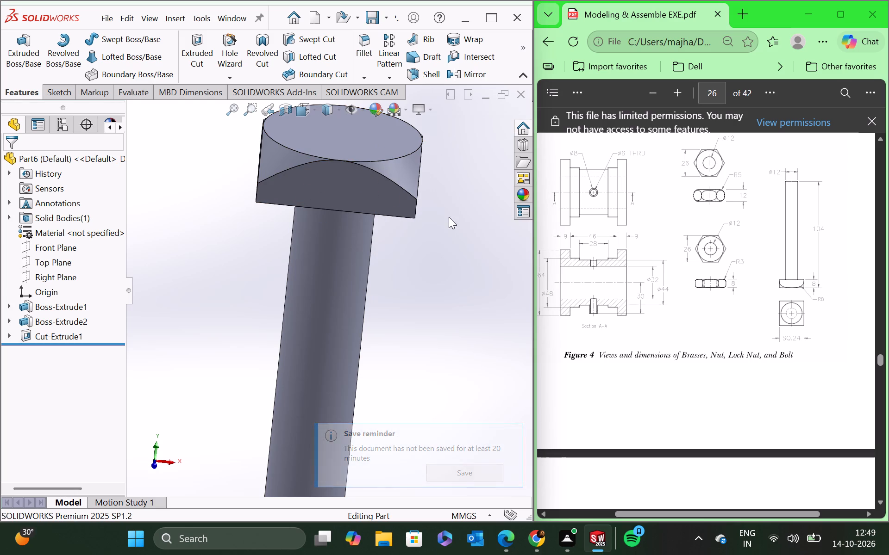
middle_click_drag(449, 218, 446, 316)
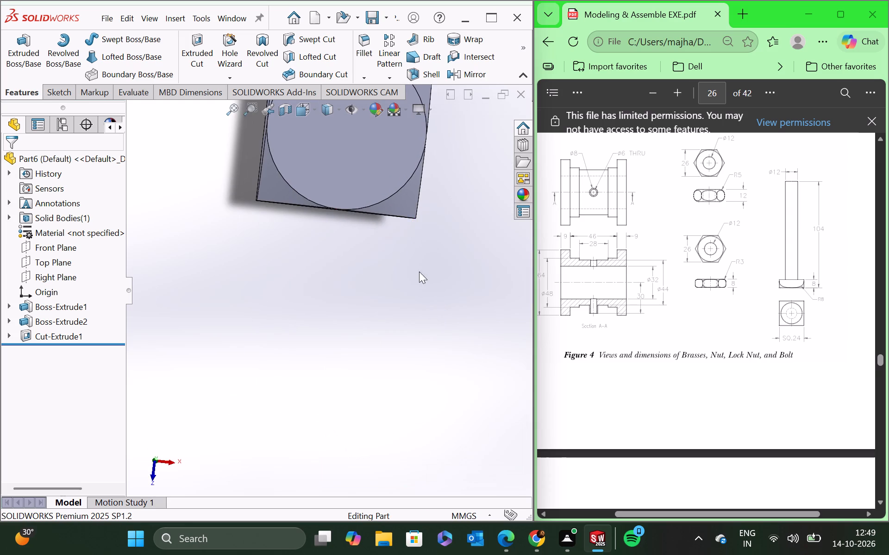
scroll(406, 242, "up", 3)
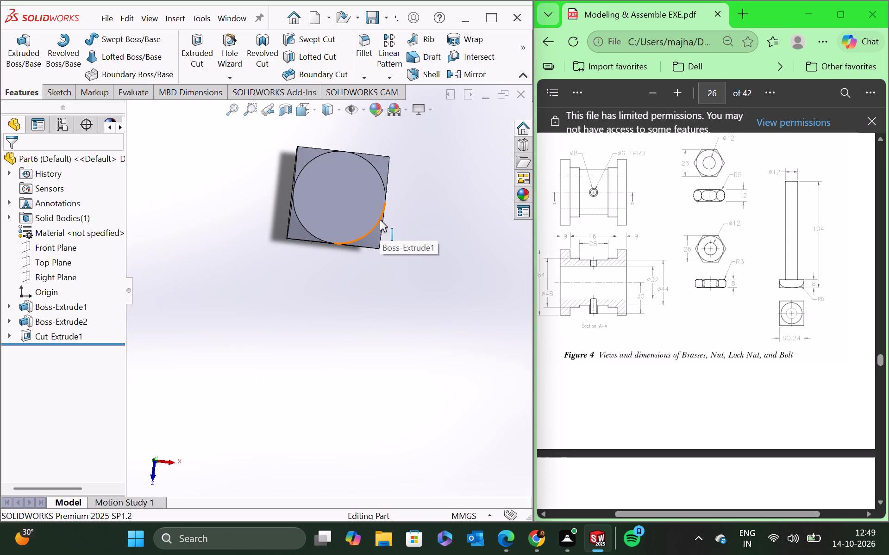
scroll(380, 220, "up", 1)
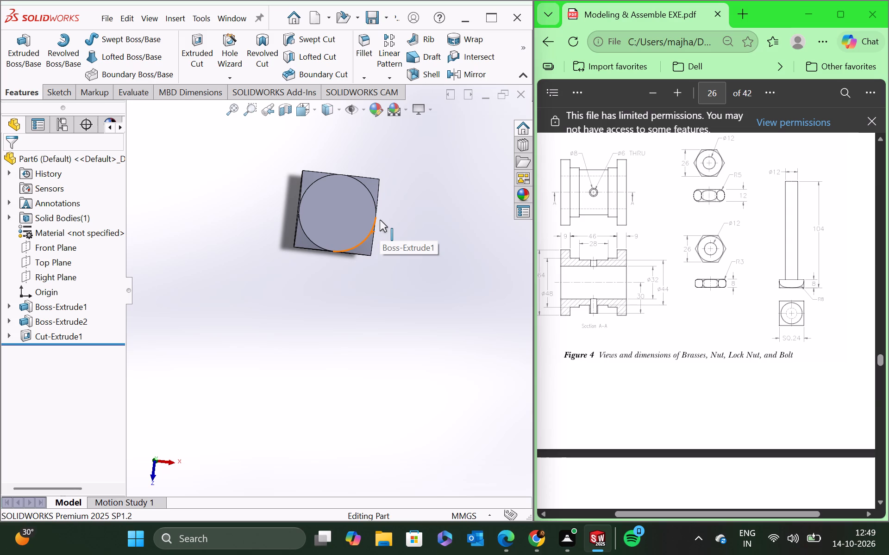
scroll(380, 220, "down", 3)
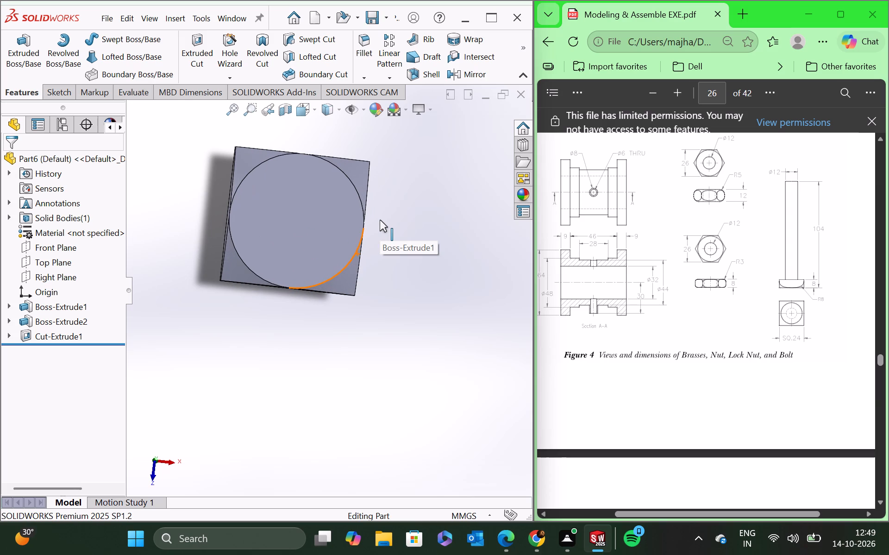
scroll(380, 220, "up", 4)
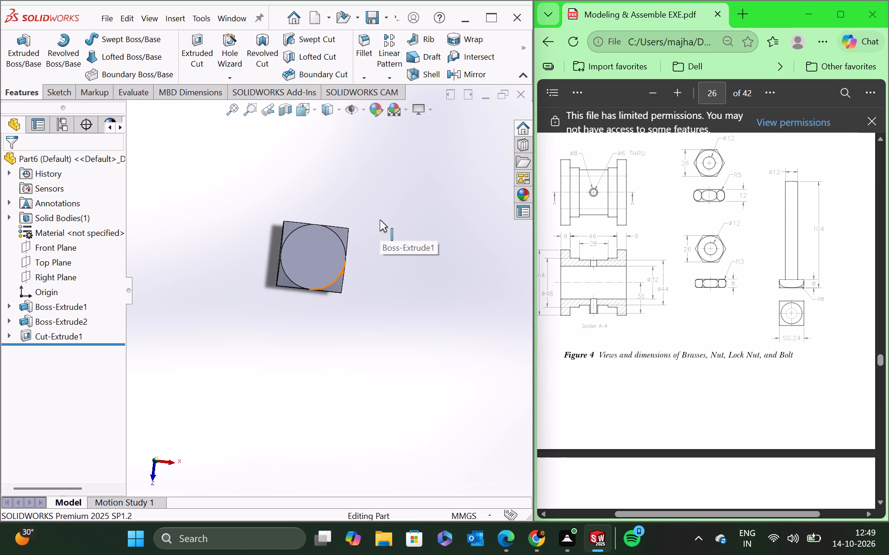
scroll(380, 220, "up", 1)
scroll(380, 220, "down", 3)
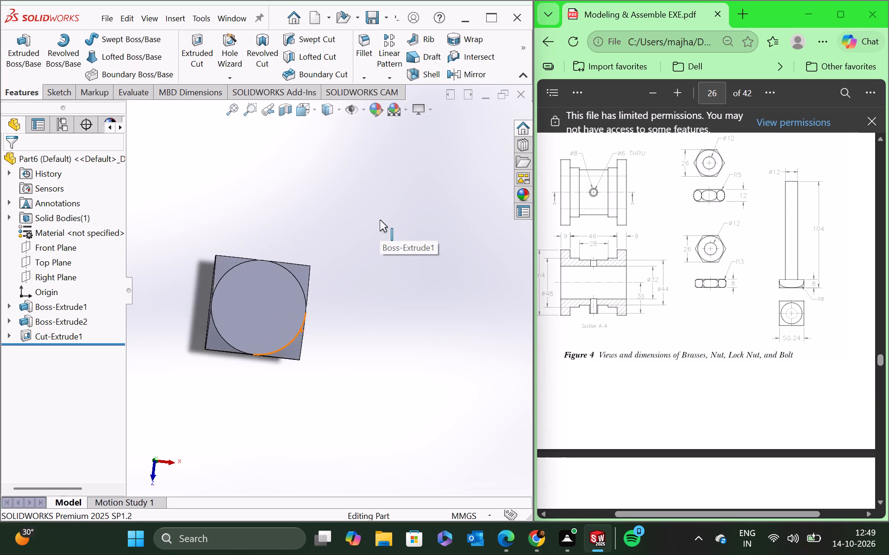
scroll(380, 220, "down", 2)
scroll(248, 349, "up", 3)
scroll(243, 402, "down", 3)
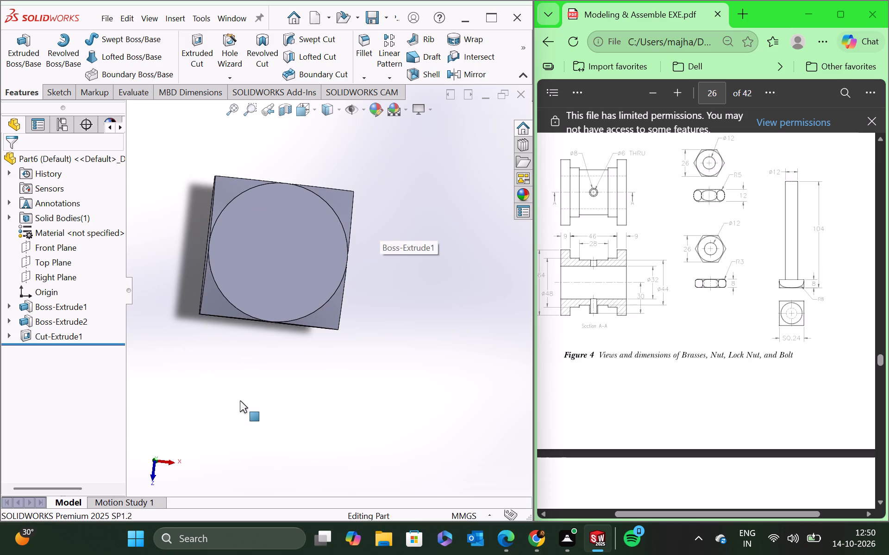
middle_click_drag(271, 361, 274, 320)
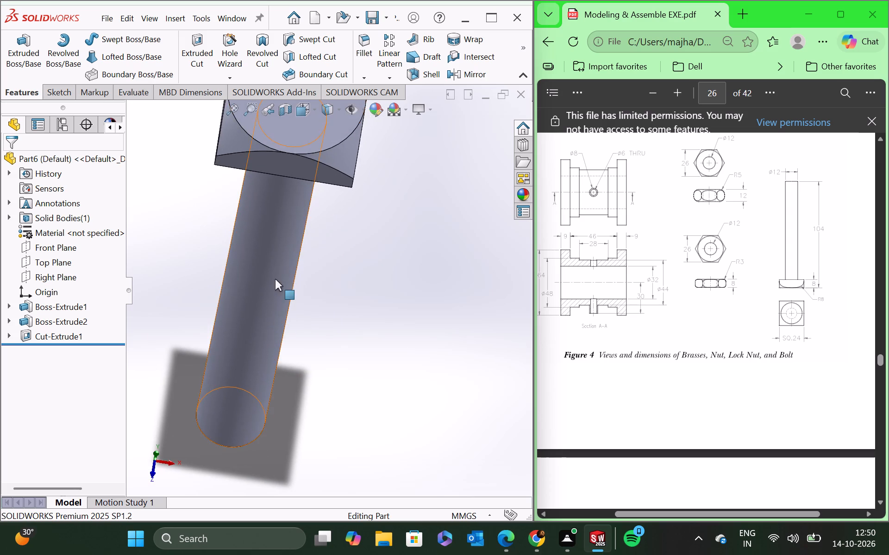
scroll(278, 265, "up", 4)
Delete the drafted extruded cut and its leftover circle sketch from the bolt head.
right_click(37, 329)
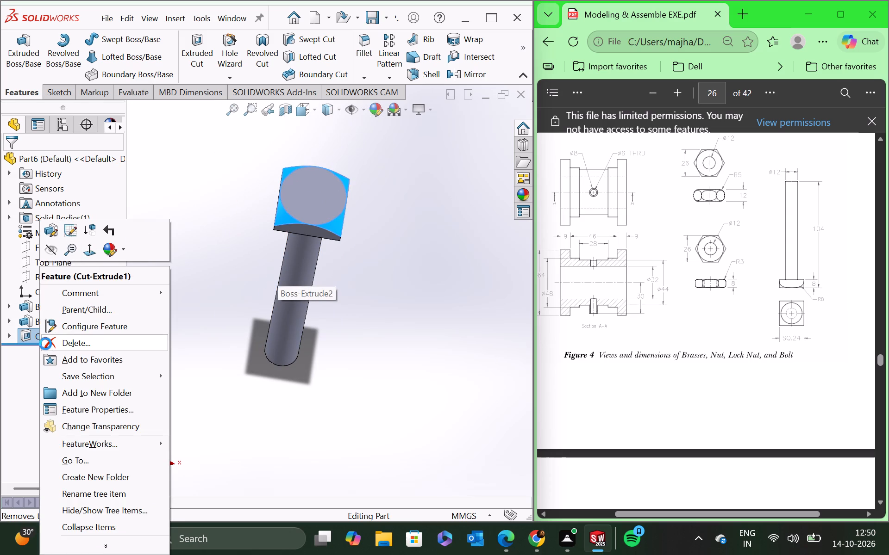
left_click(45, 344)
left_click(530, 194)
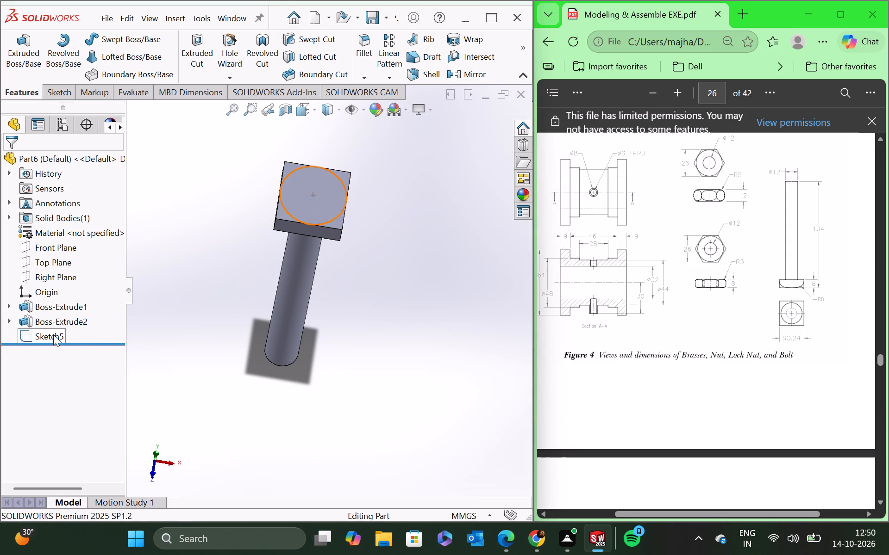
right_click(53, 334)
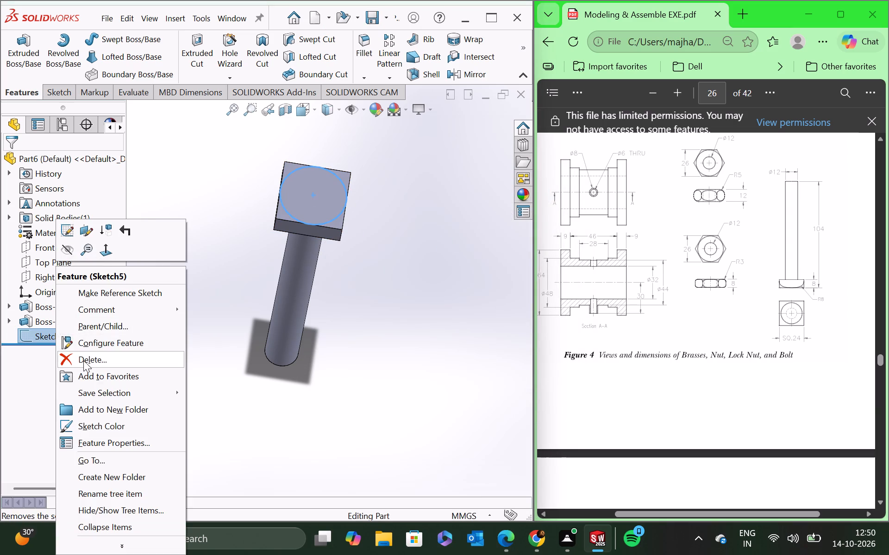
left_click(83, 360)
left_click(523, 191)
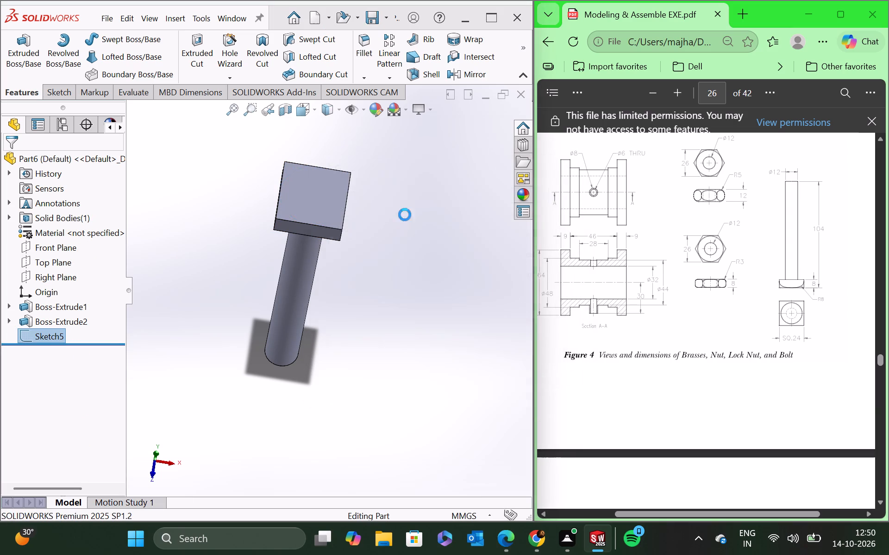
Start a sketch on the bolt head's front side face and draw a three-point arc of about 4.5 mm radius near its upper-left corner.
right_click(288, 227)
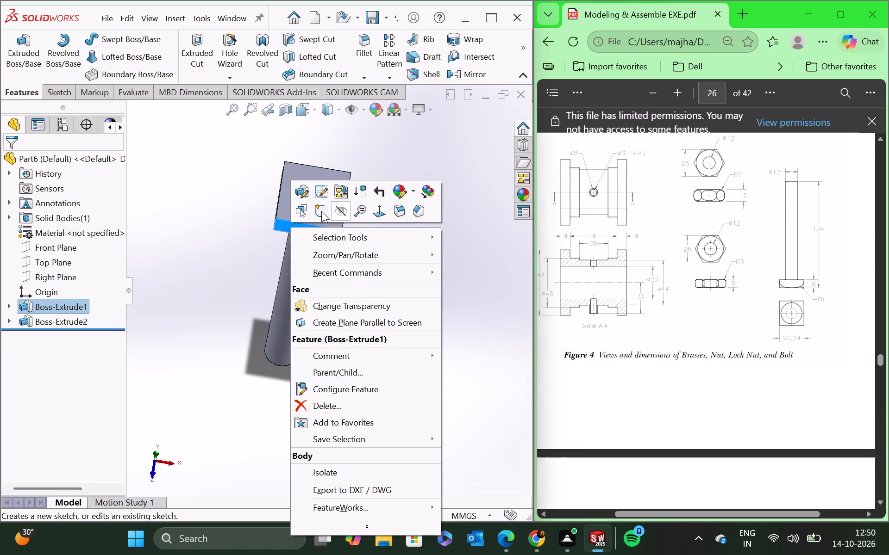
left_click(319, 212)
scroll(319, 134, "down", 4)
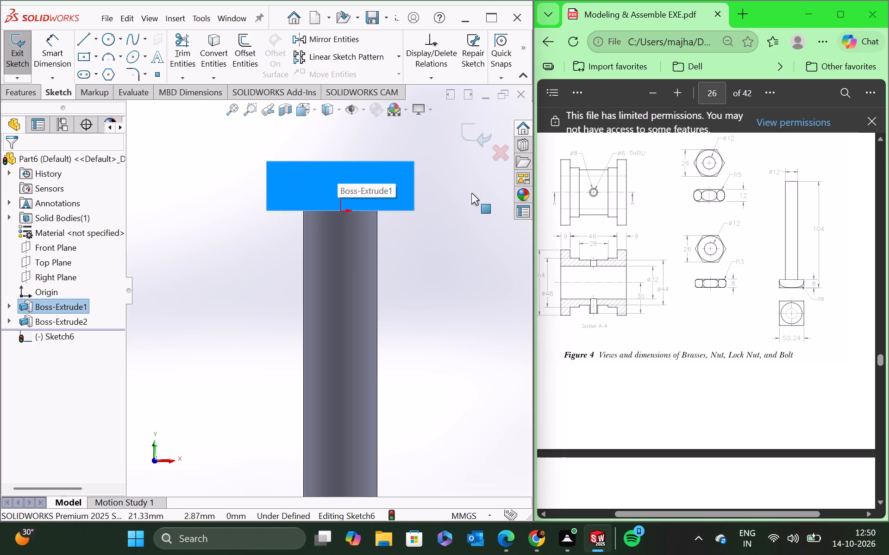
left_click(471, 193)
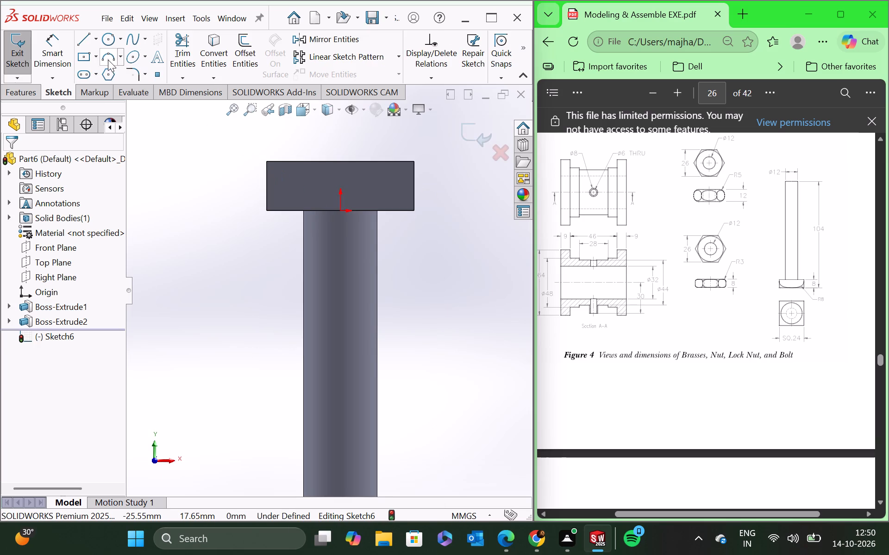
left_click(107, 60)
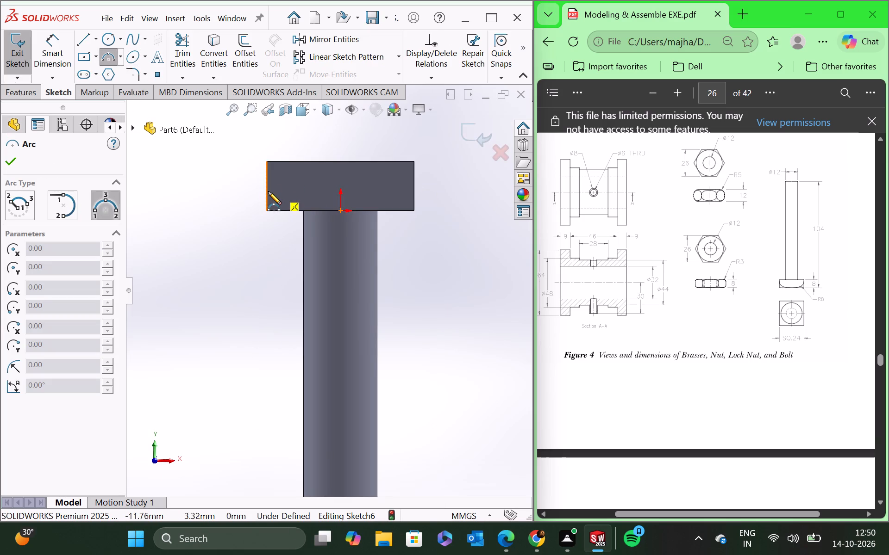
left_click(267, 191)
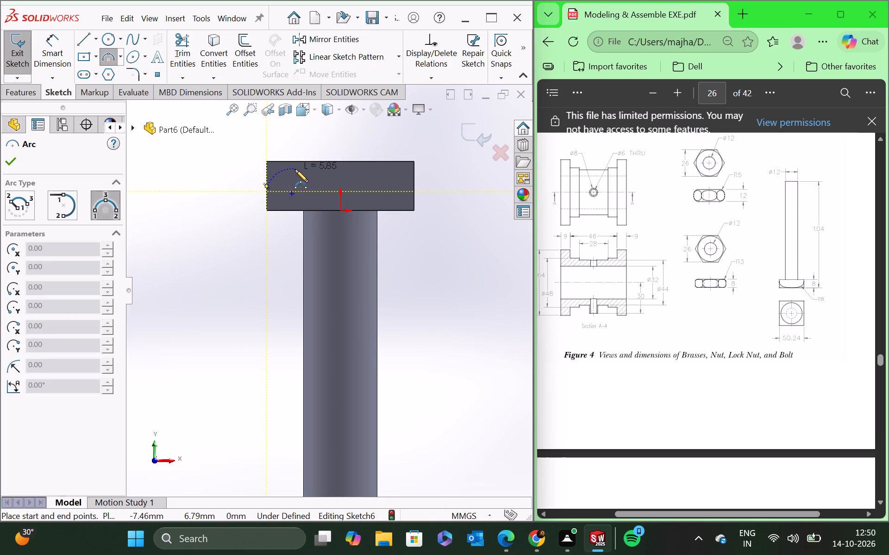
left_click(299, 170)
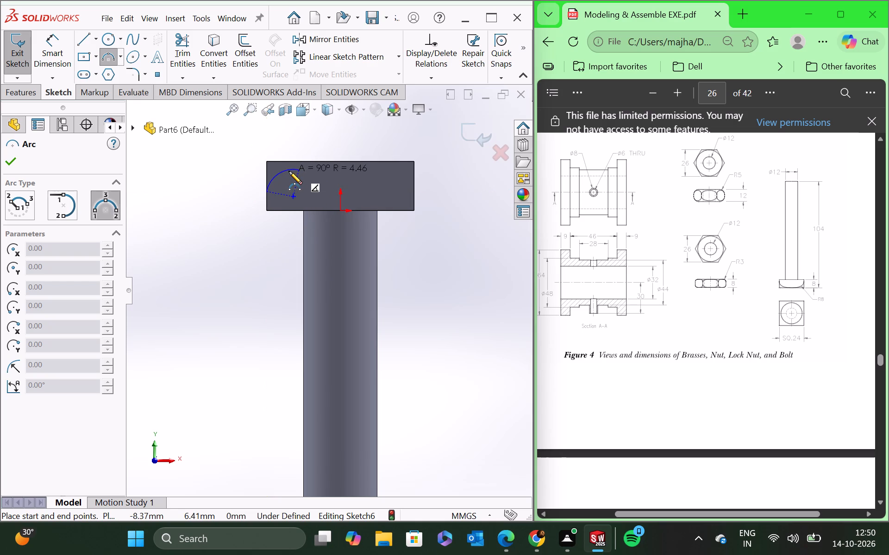
left_click(289, 171)
key("Escape")
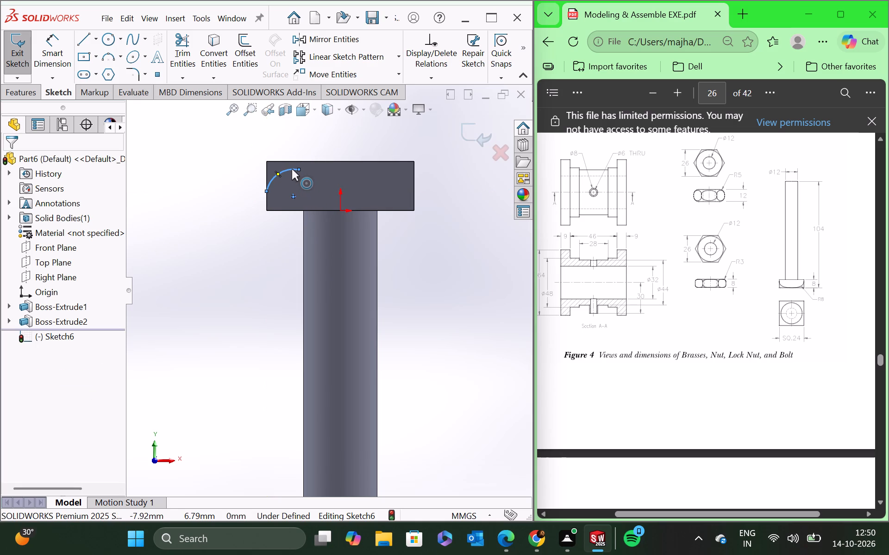
Make the arc's upper endpoint coincident with the top edge of the bolt head.
left_click(298, 171, "ctrl")
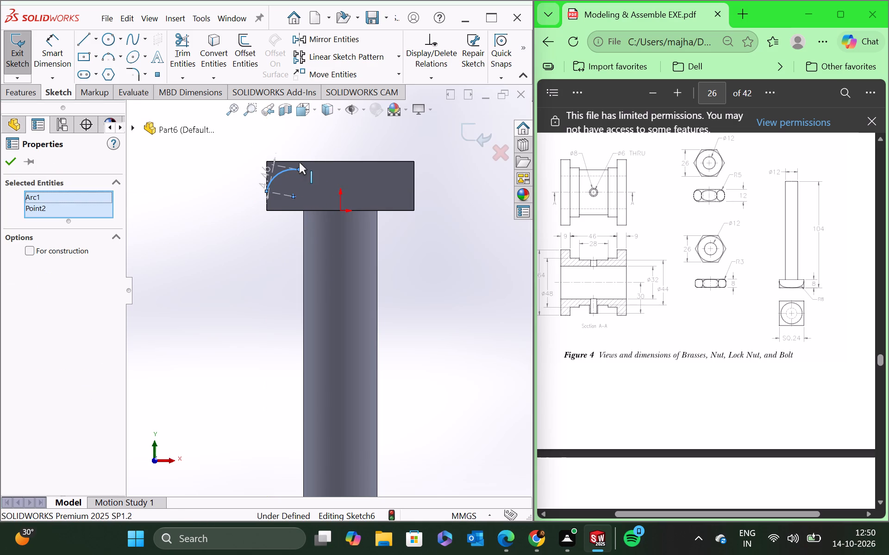
left_click(299, 161, "ctrl")
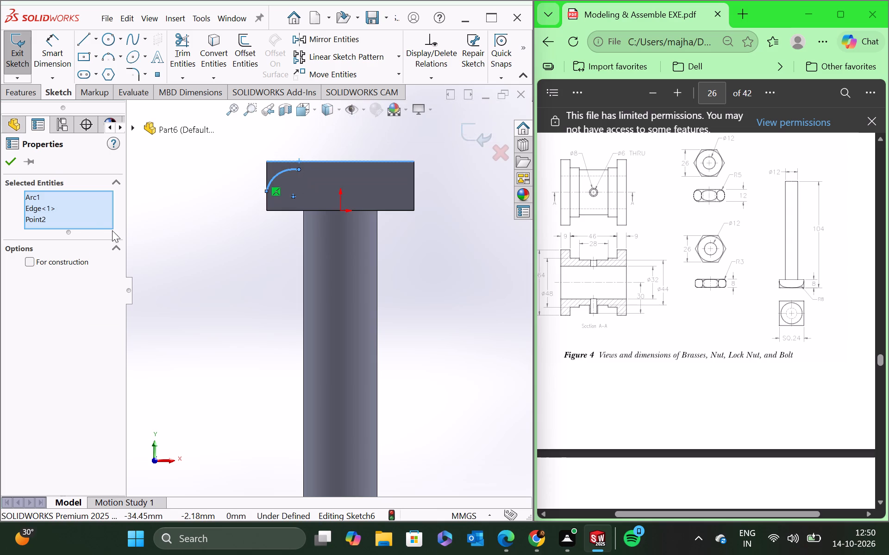
key("Escape")
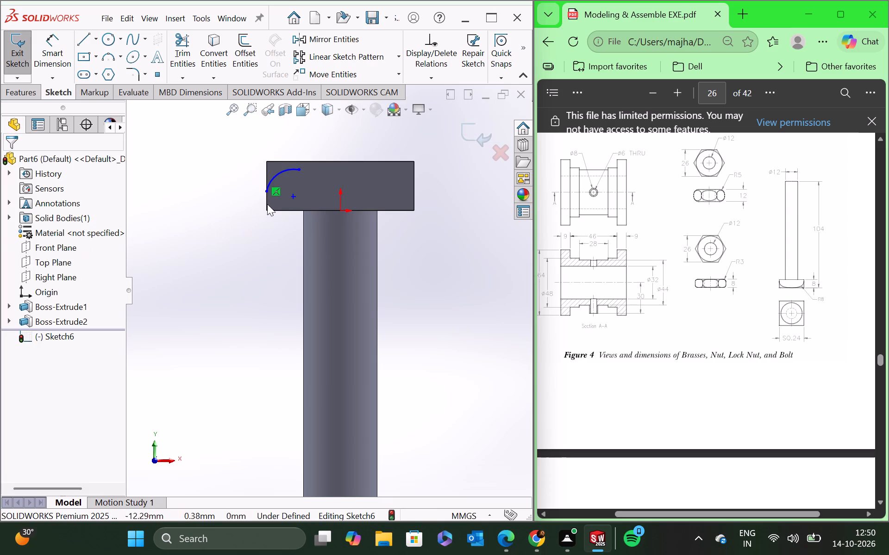
left_click(299, 171, "ctrl")
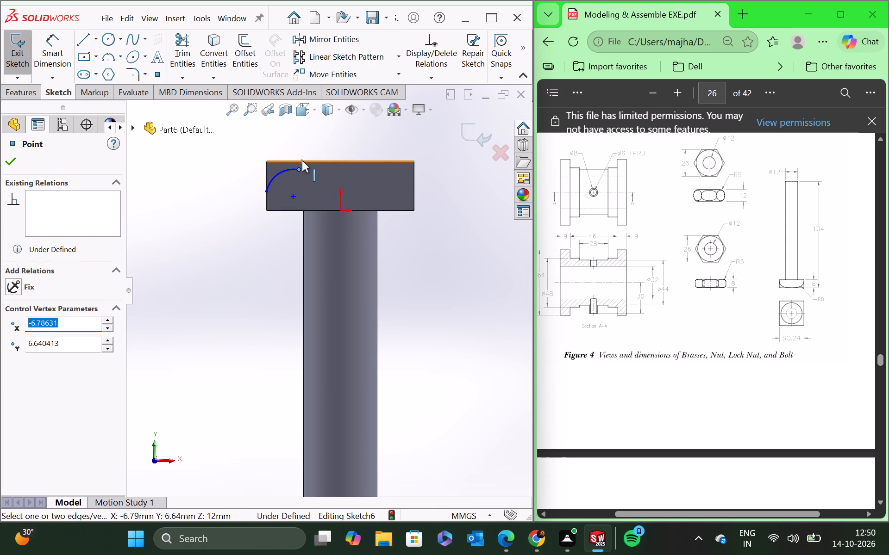
left_click(302, 160, "ctrl")
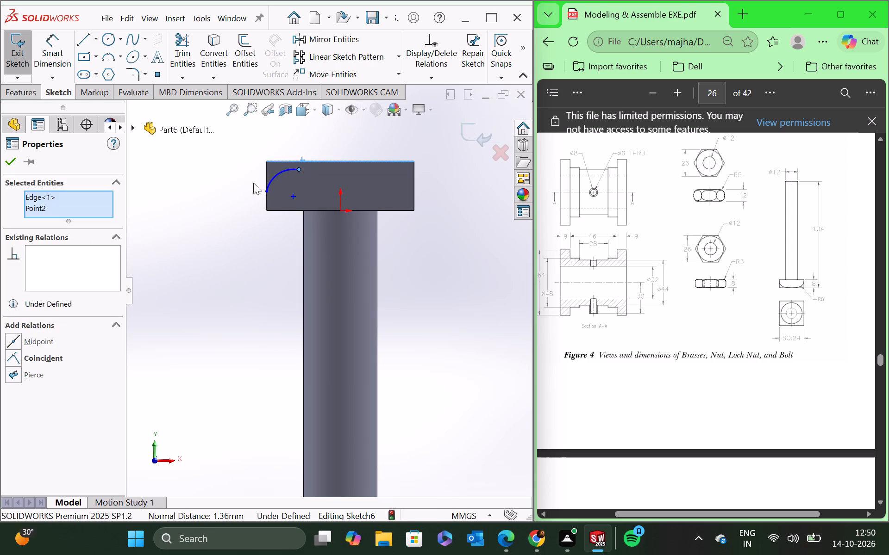
left_click(14, 359)
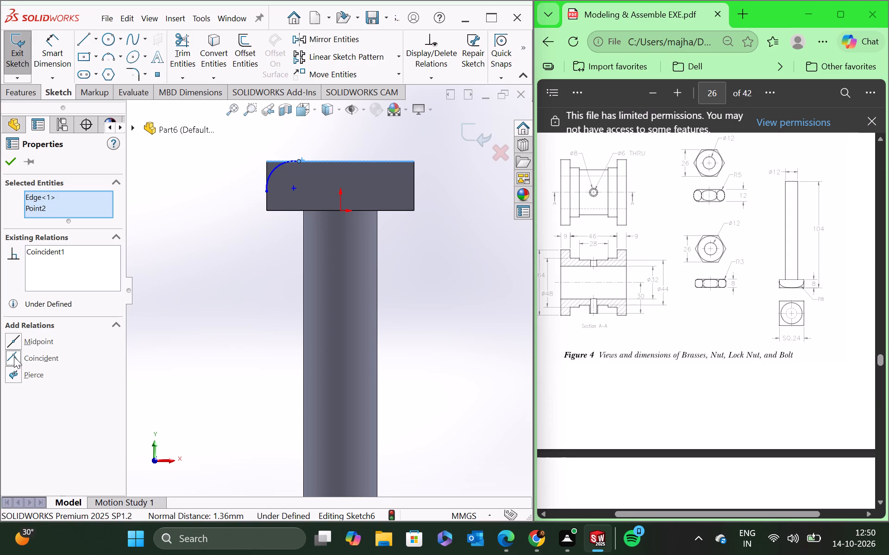
left_click(9, 158)
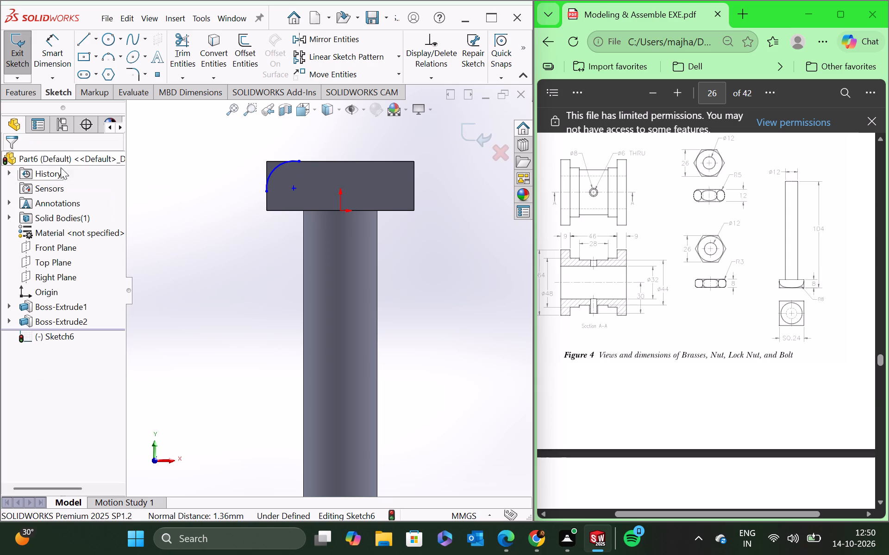
Dimension the arc's upper endpoint at 1.5 mm horizontally from the bolt head's left side edge.
left_click(56, 51)
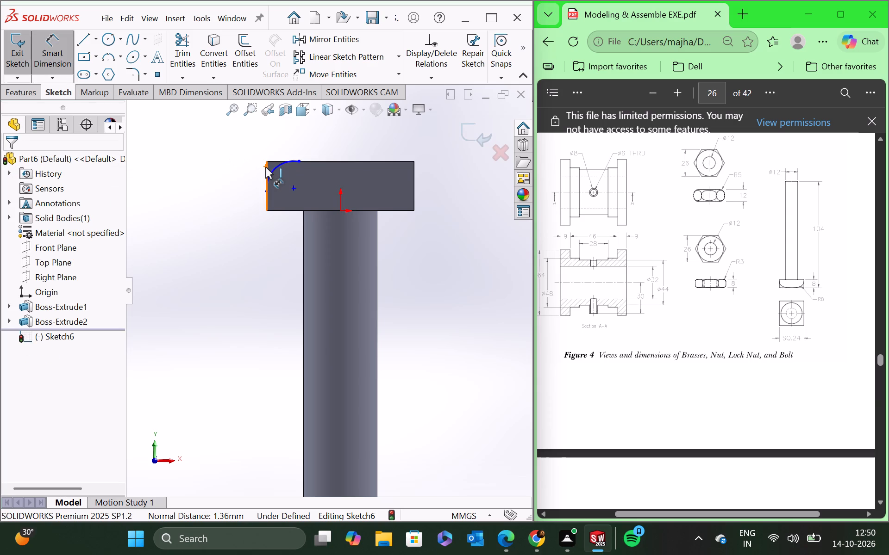
left_click(265, 167)
left_click(298, 160)
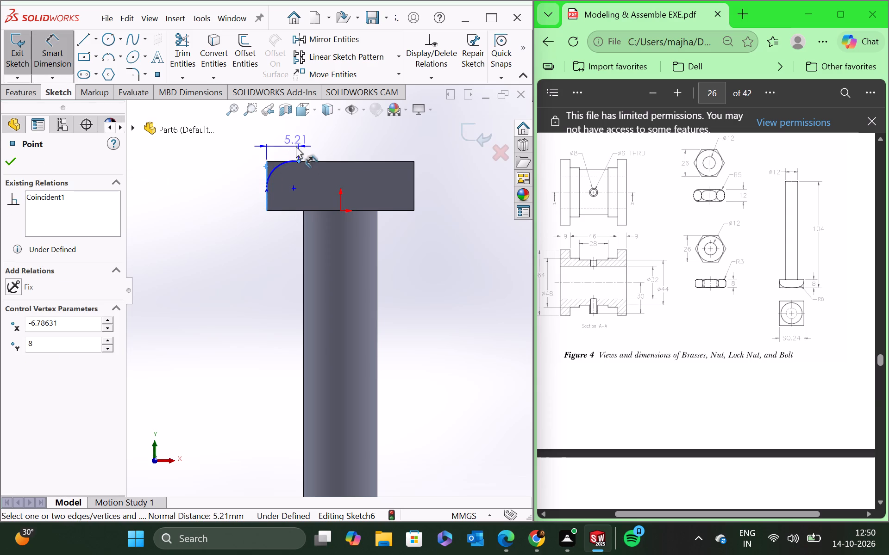
left_click(295, 143)
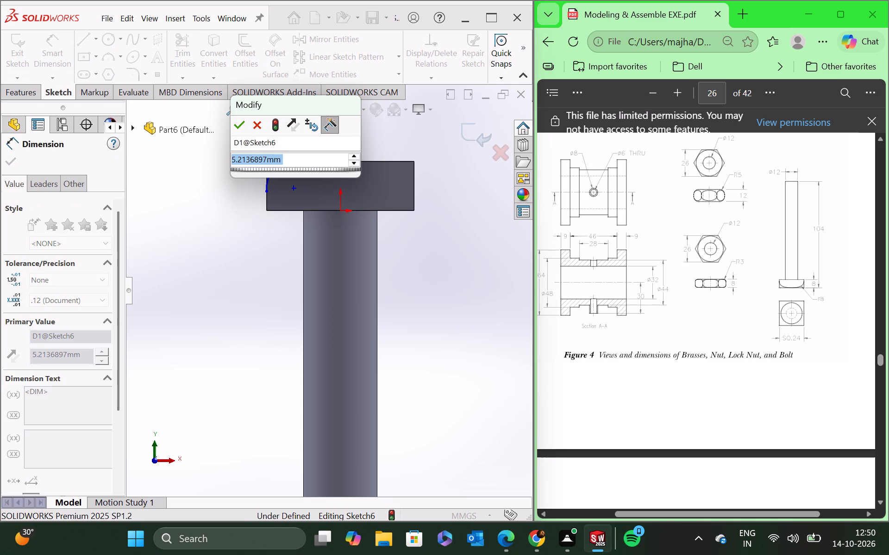
key("1")
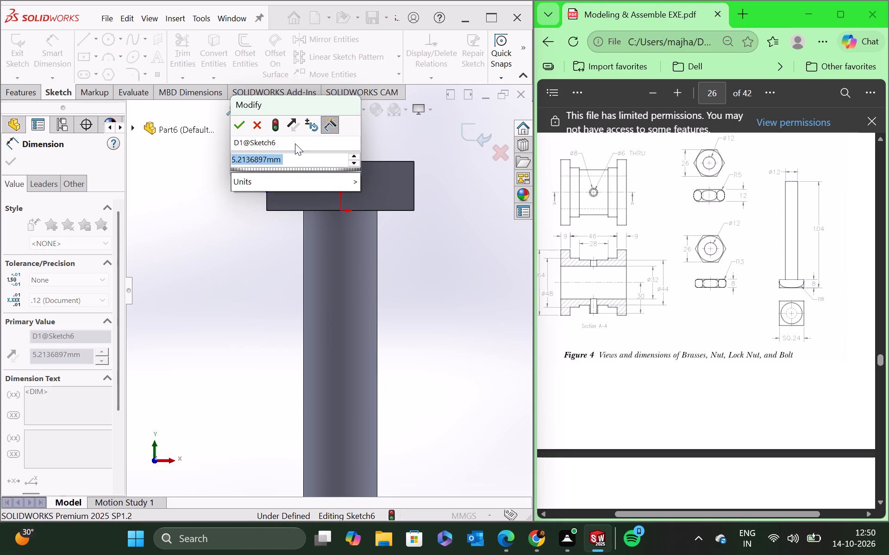
key("period")
key("5")
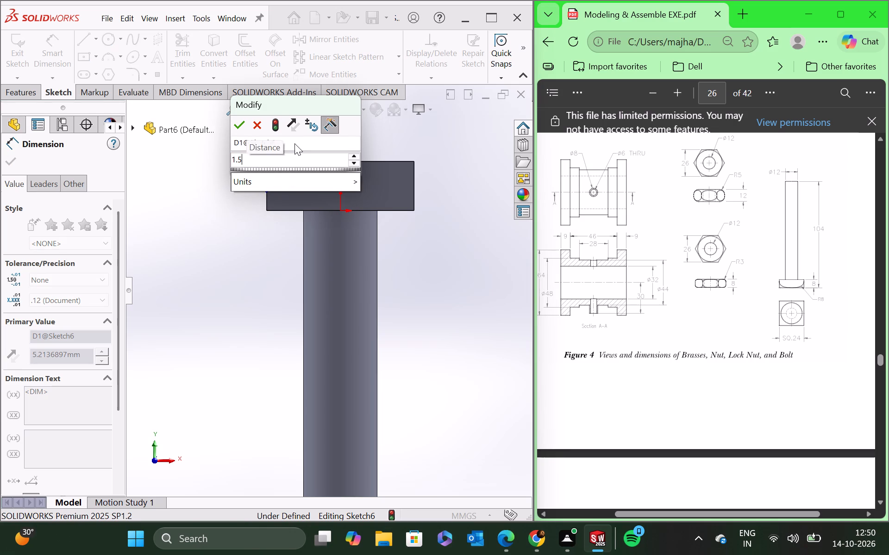
key("Return")
scroll(275, 166, "down", 4)
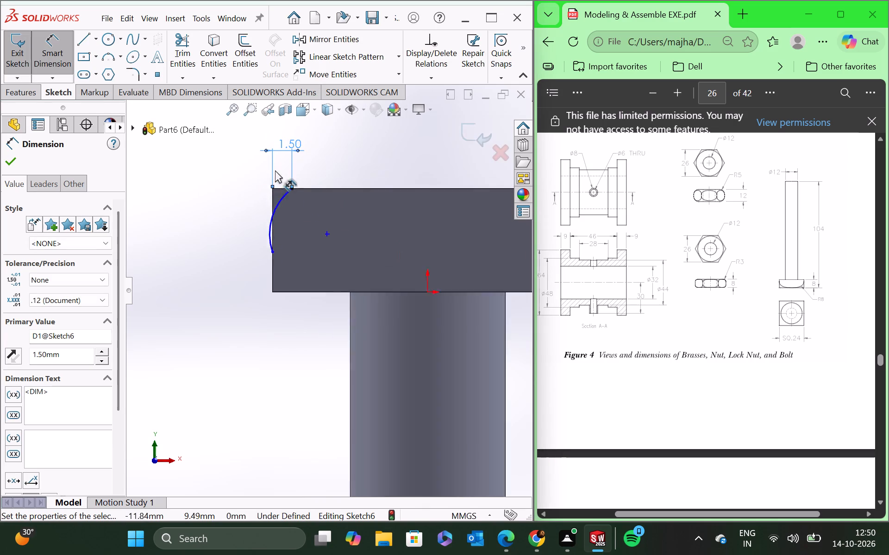
scroll(275, 170, "down", 1)
left_click(7, 160)
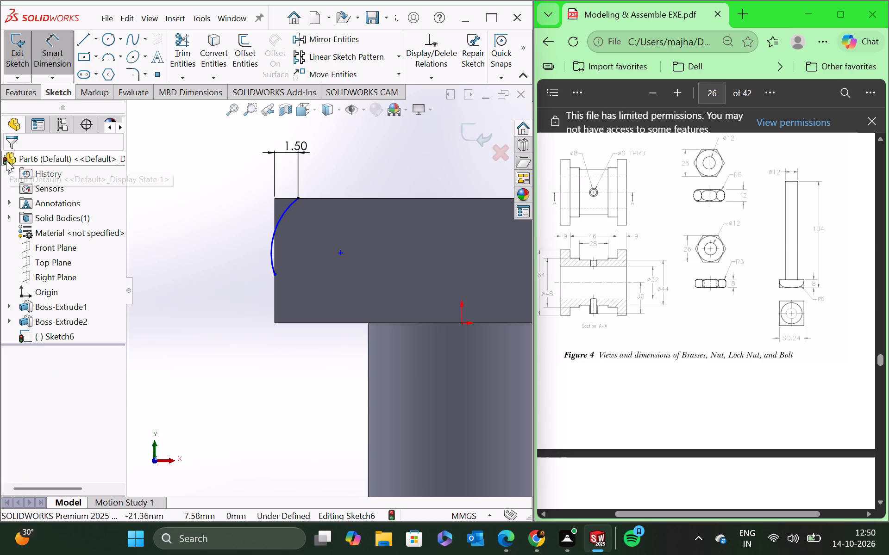
Make the arc tangent to the bolt head's left side edge.
left_click(271, 250, "ctrl")
left_click(275, 249, "ctrl")
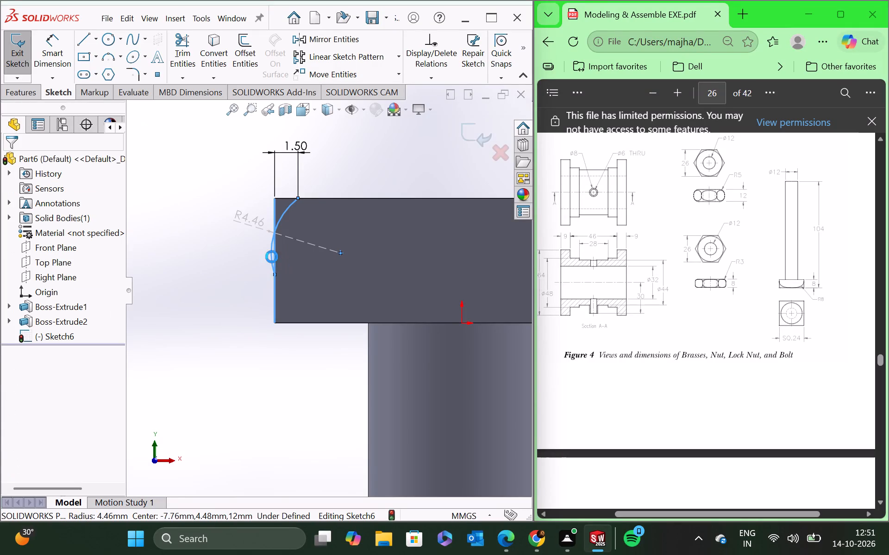
left_click(14, 342)
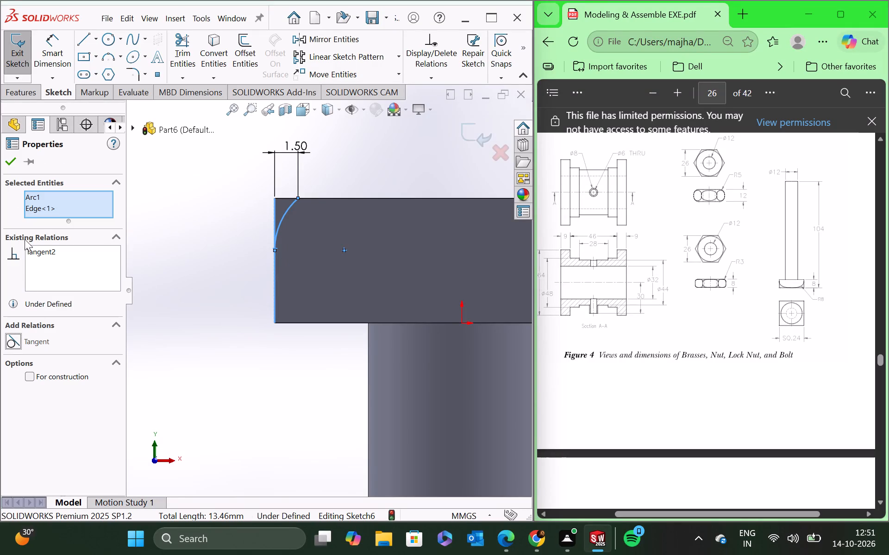
left_click(11, 160)
Dimension the arc's radius as 8 mm.
scroll(253, 222, "down", 4)
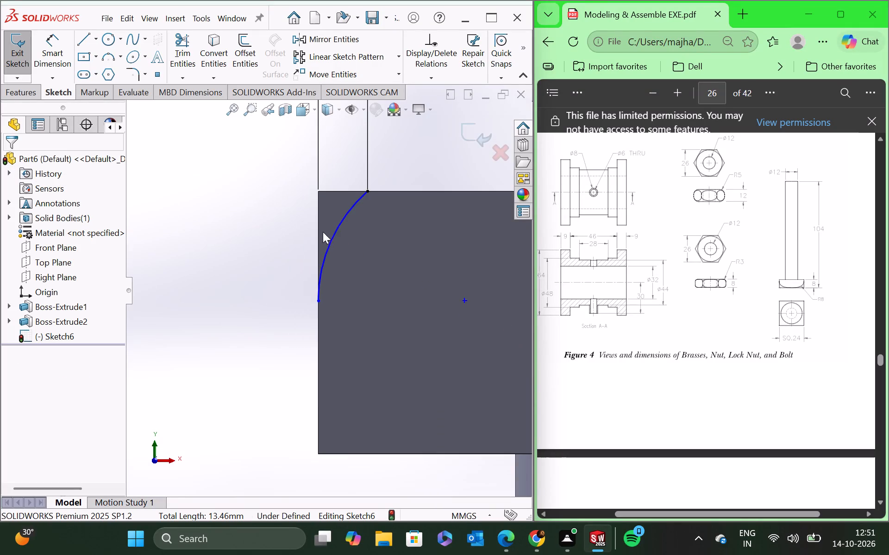
scroll(359, 235, "up", 4)
scroll(351, 263, "down", 3)
scroll(343, 276, "up", 2)
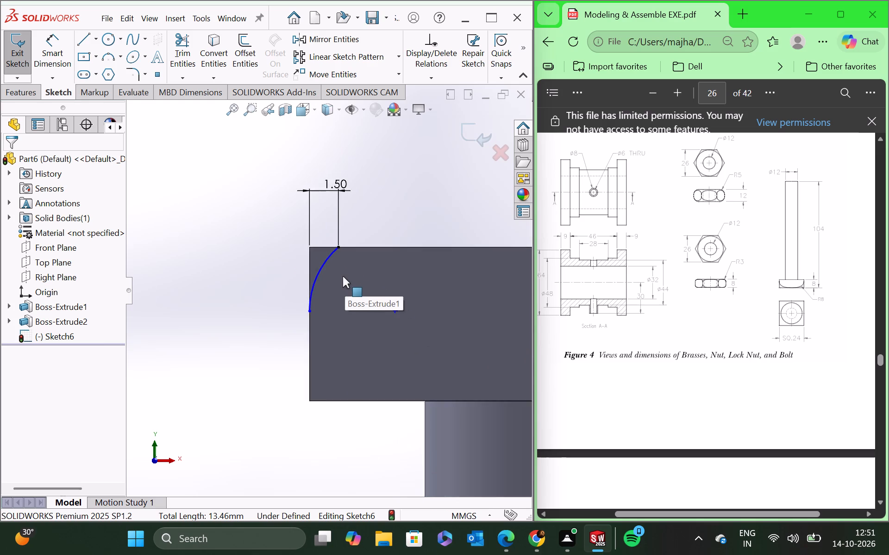
scroll(343, 276, "up", 3)
left_click(53, 46)
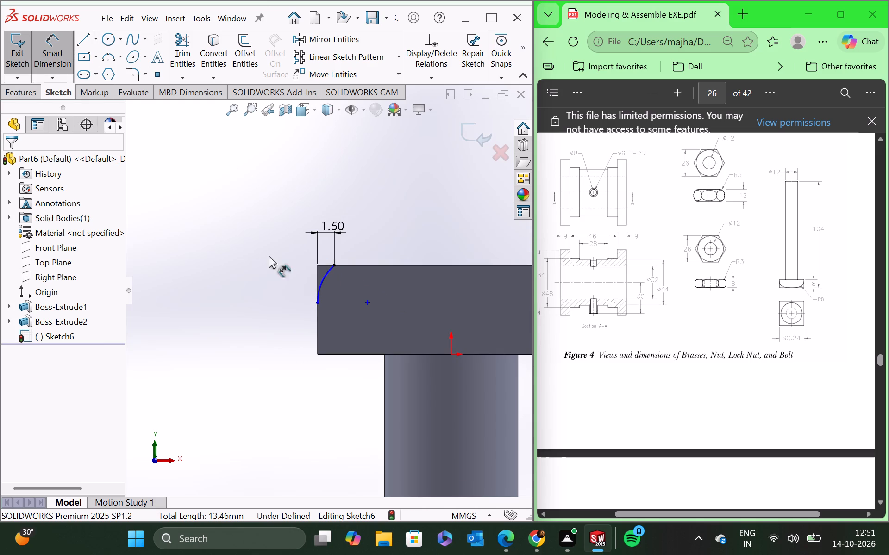
left_click(321, 282)
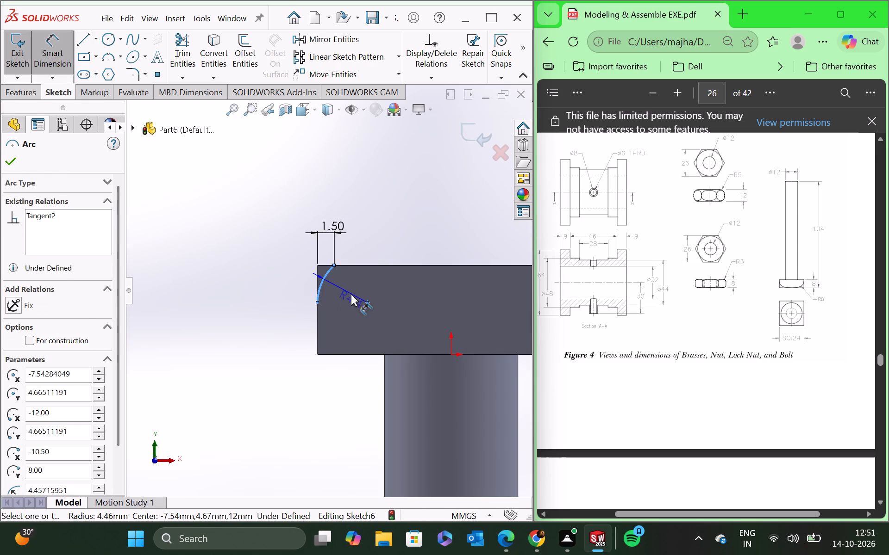
left_click(351, 294)
key("8")
key("Return")
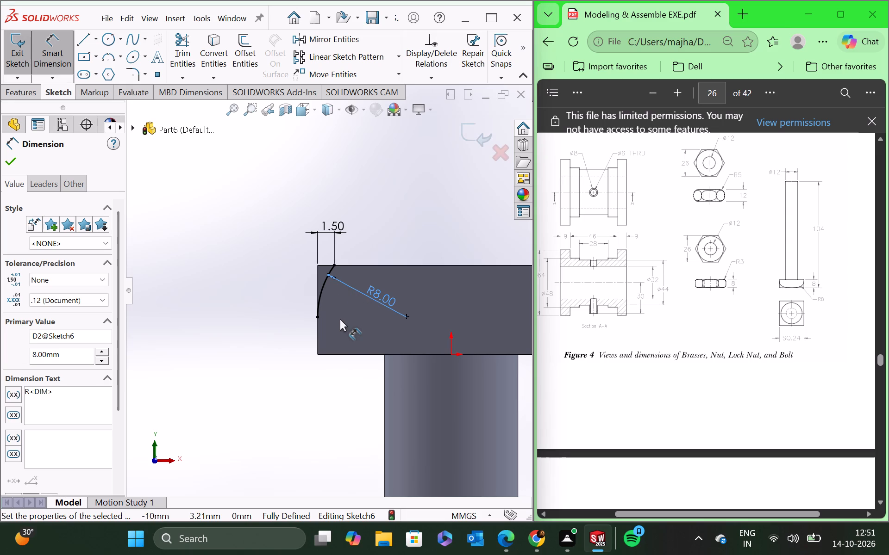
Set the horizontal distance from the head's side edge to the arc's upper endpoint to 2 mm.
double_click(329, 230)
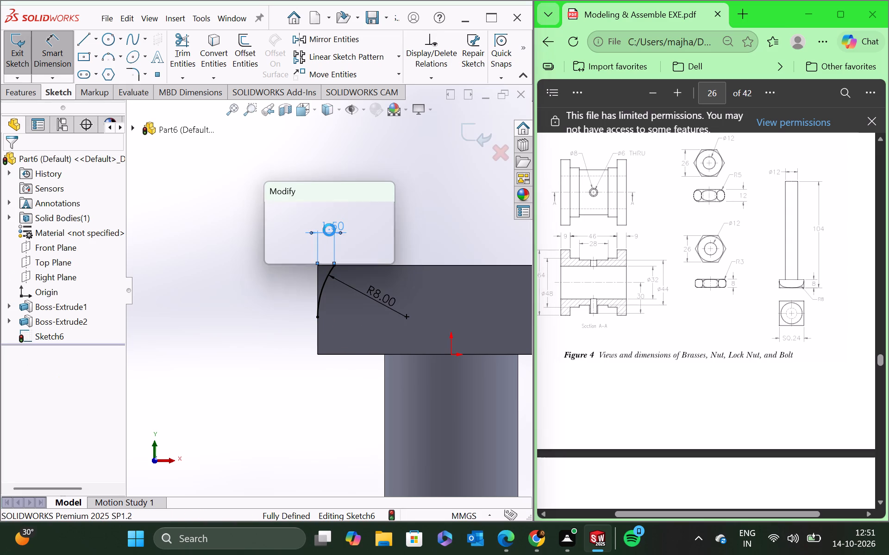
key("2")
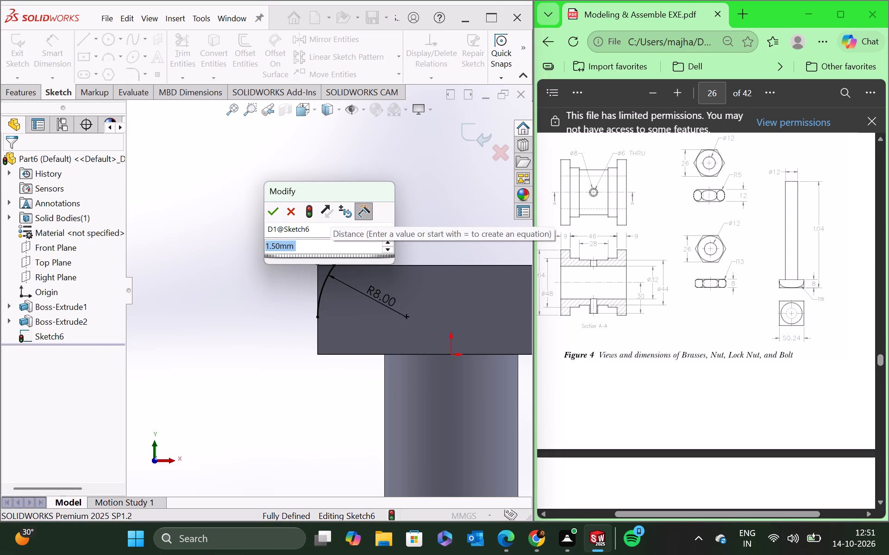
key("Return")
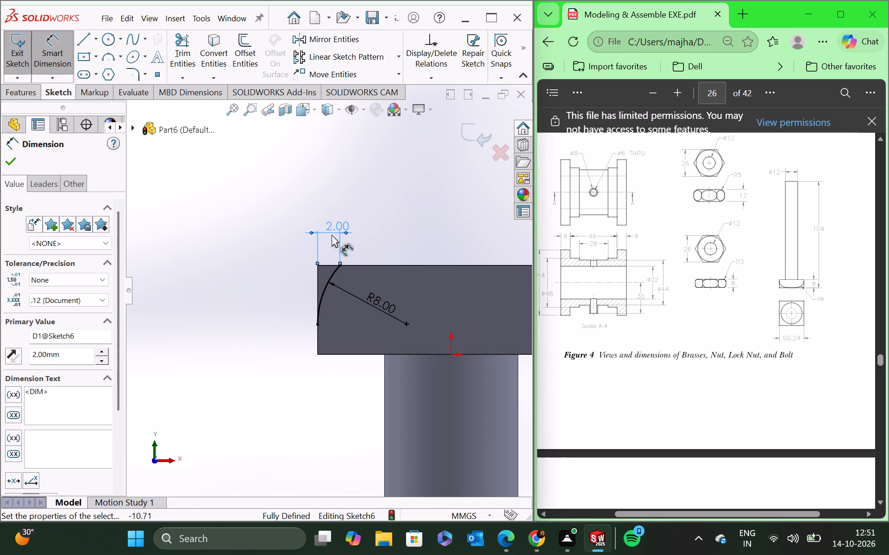
Set the horizontal distance from the head's side edge to the arc's upper endpoint to 4 mm.
double_click(333, 223)
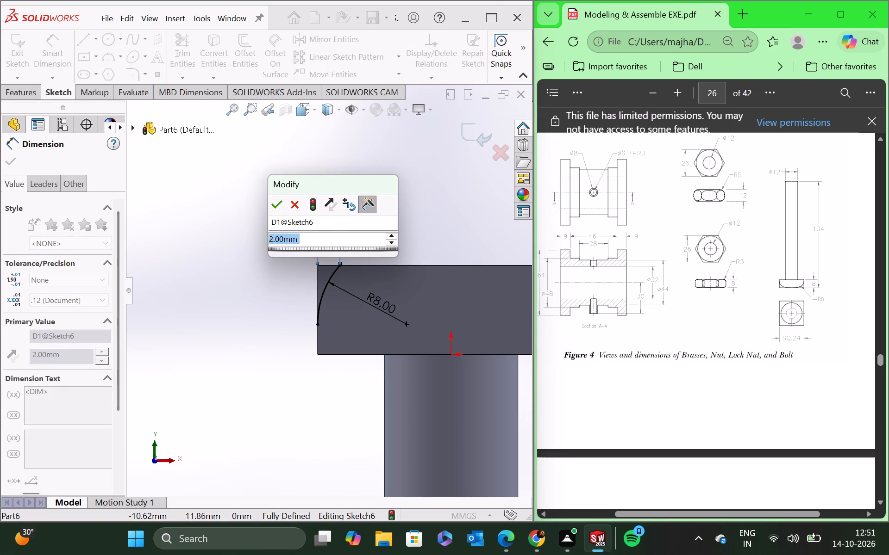
key("4")
key("Return")
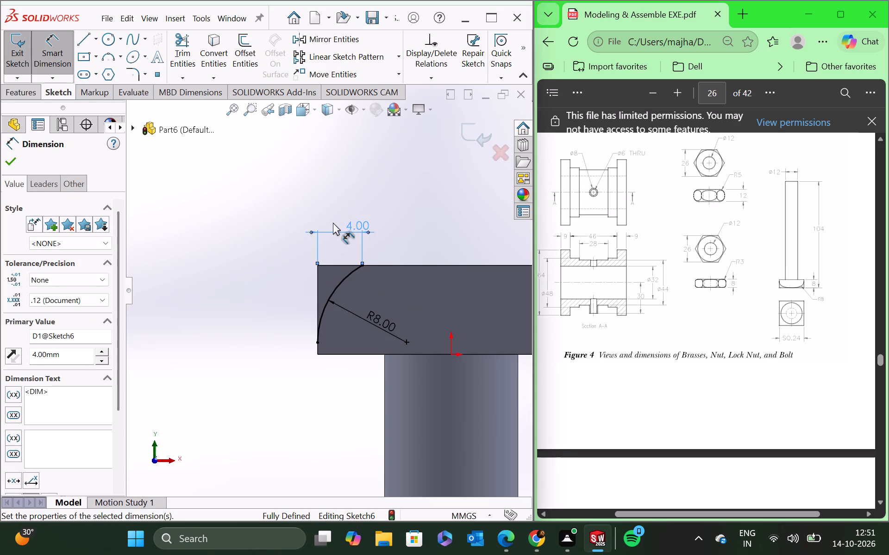
left_click(11, 165)
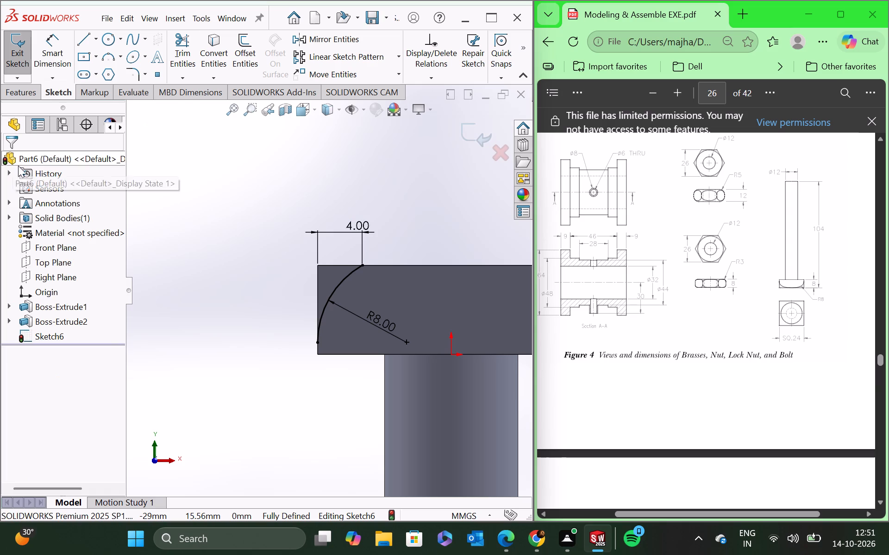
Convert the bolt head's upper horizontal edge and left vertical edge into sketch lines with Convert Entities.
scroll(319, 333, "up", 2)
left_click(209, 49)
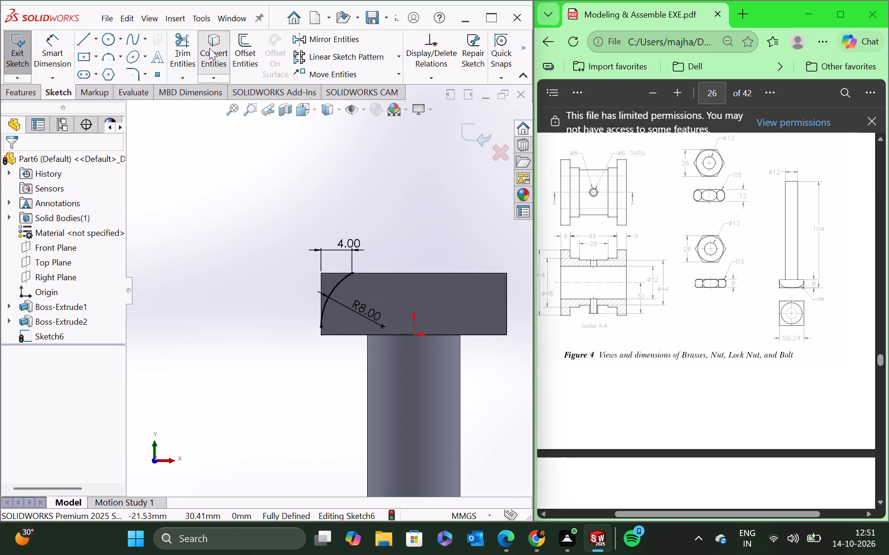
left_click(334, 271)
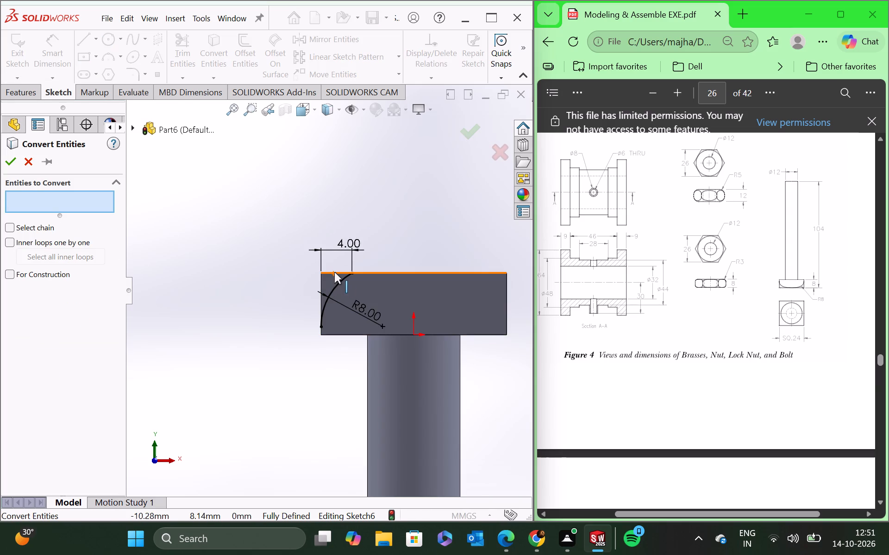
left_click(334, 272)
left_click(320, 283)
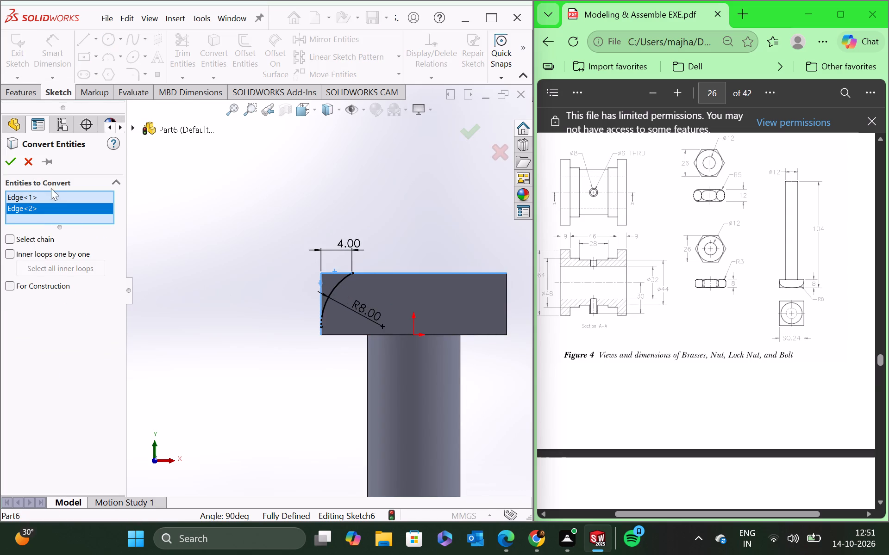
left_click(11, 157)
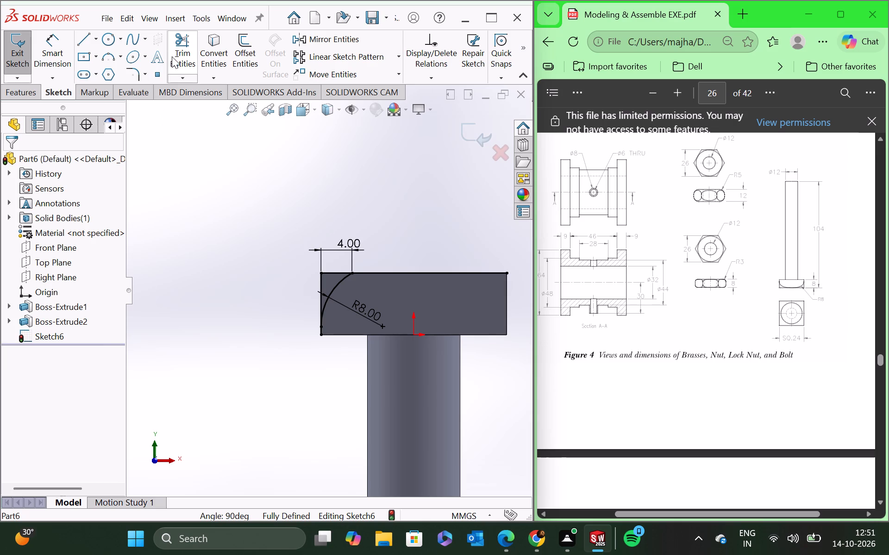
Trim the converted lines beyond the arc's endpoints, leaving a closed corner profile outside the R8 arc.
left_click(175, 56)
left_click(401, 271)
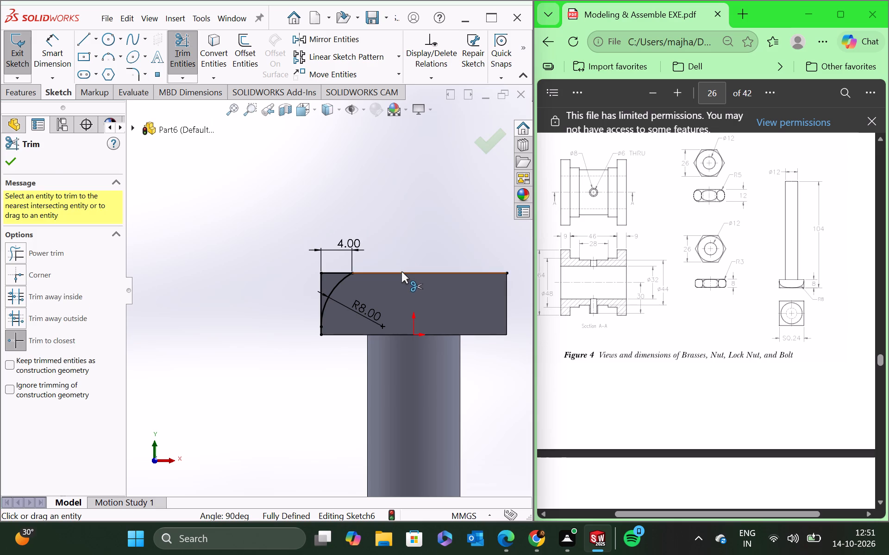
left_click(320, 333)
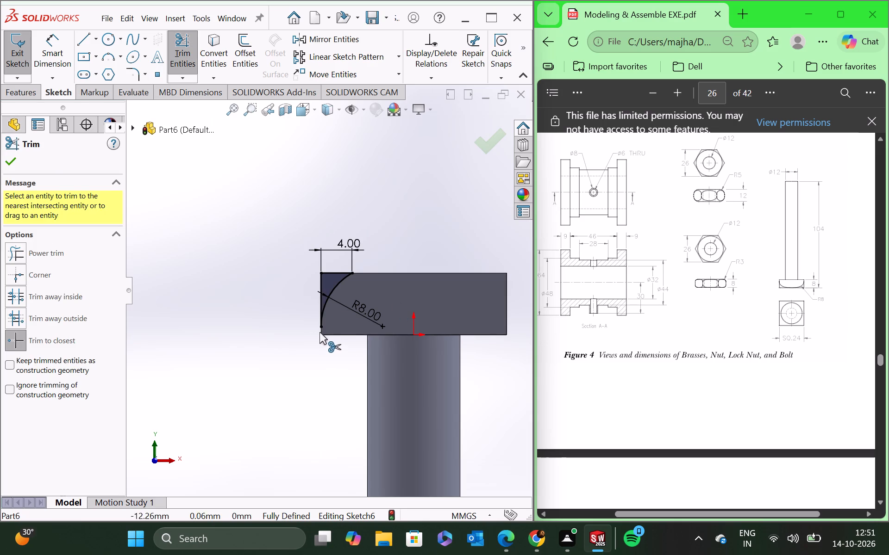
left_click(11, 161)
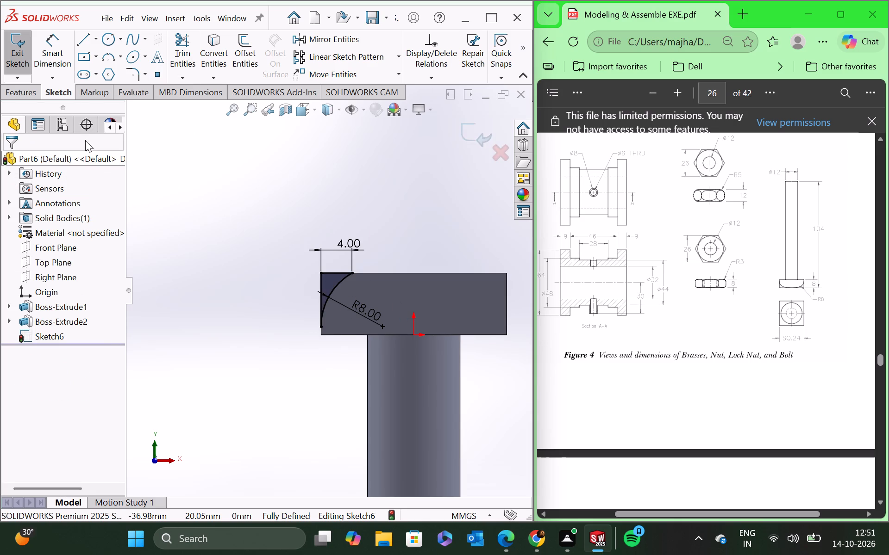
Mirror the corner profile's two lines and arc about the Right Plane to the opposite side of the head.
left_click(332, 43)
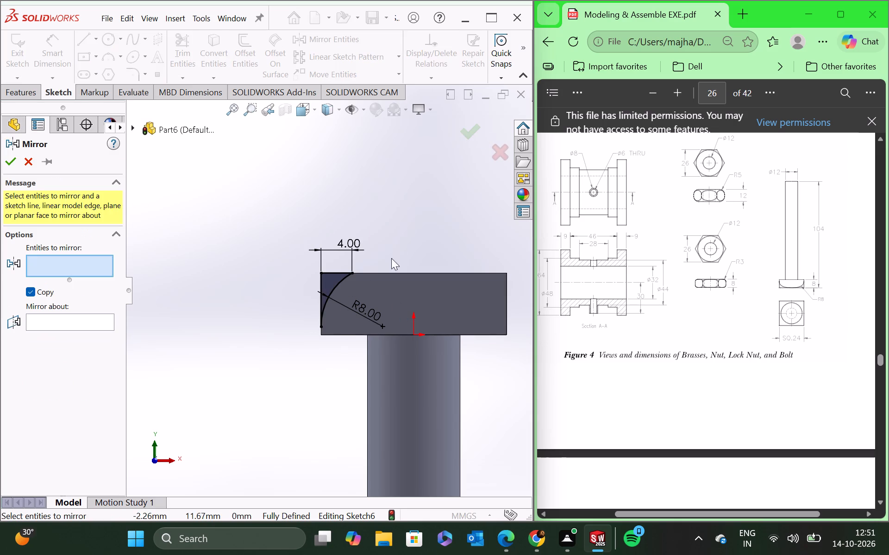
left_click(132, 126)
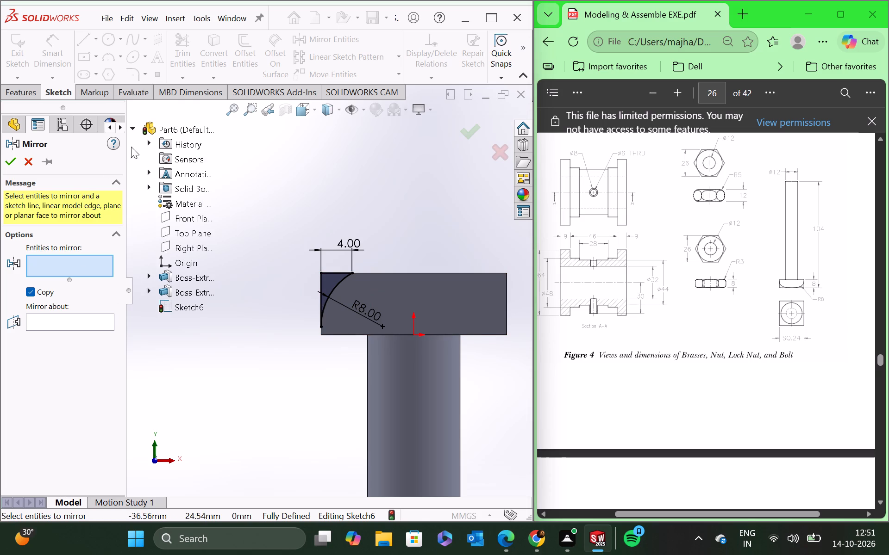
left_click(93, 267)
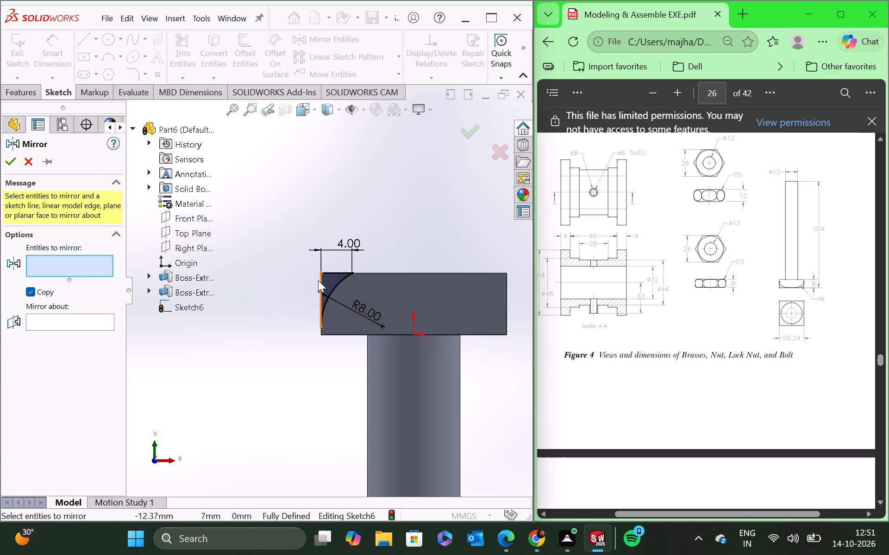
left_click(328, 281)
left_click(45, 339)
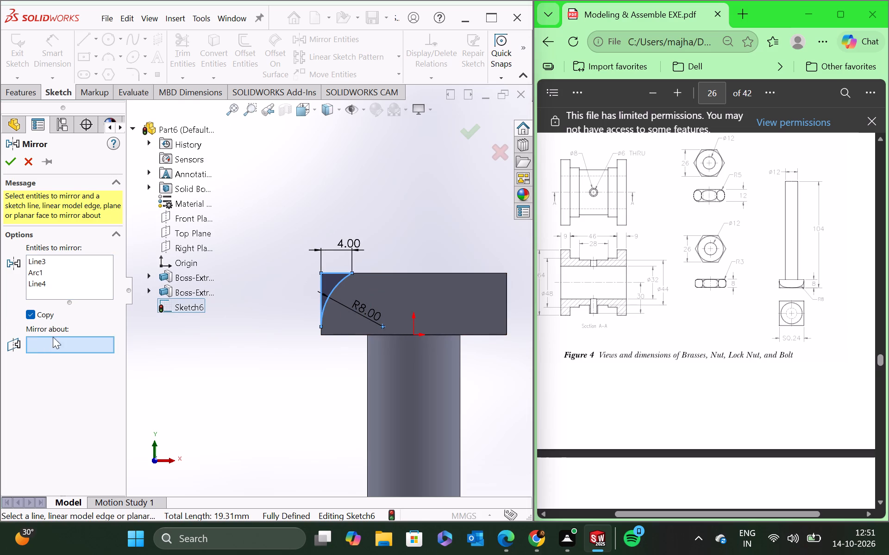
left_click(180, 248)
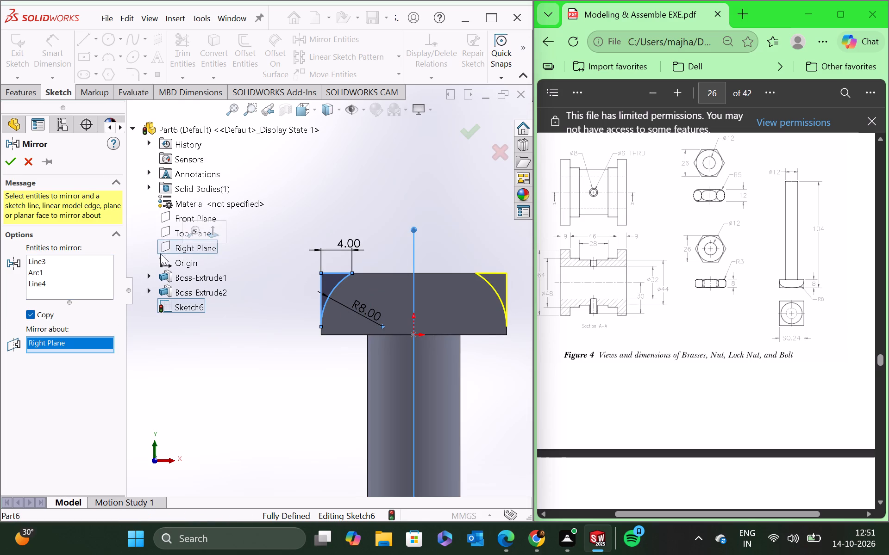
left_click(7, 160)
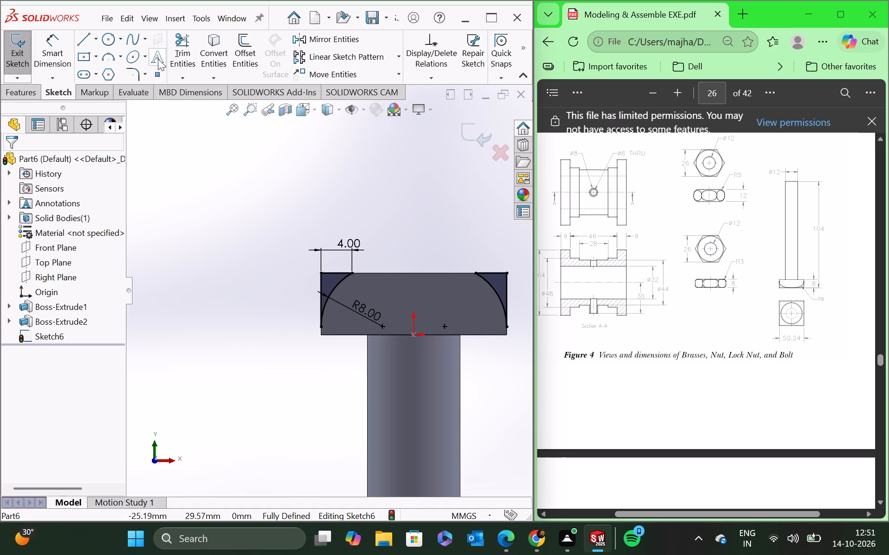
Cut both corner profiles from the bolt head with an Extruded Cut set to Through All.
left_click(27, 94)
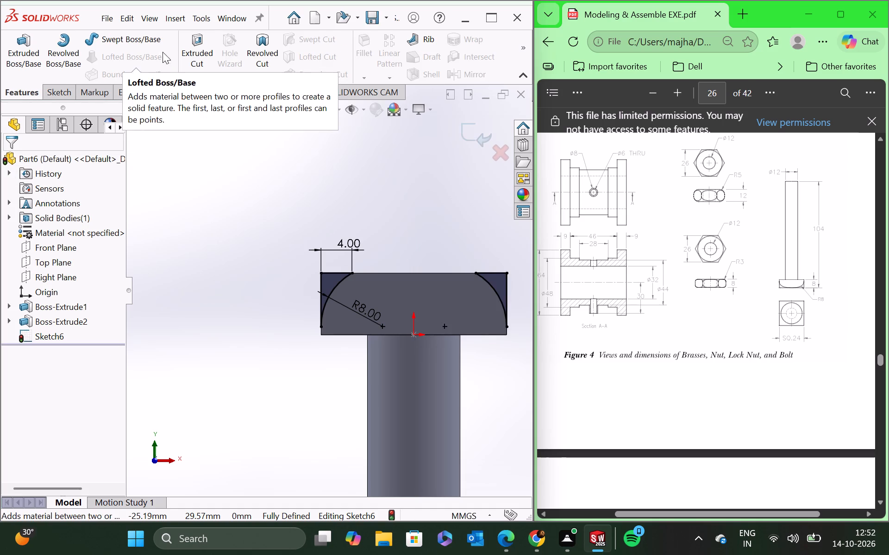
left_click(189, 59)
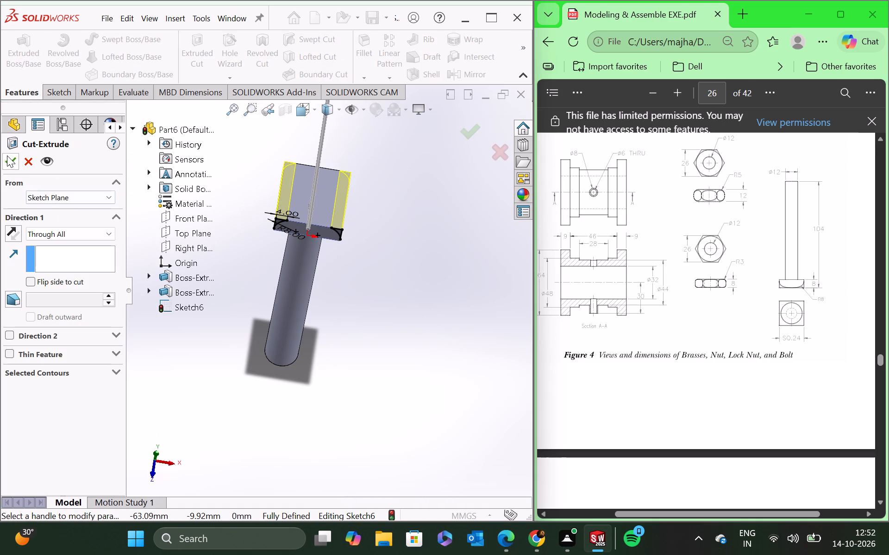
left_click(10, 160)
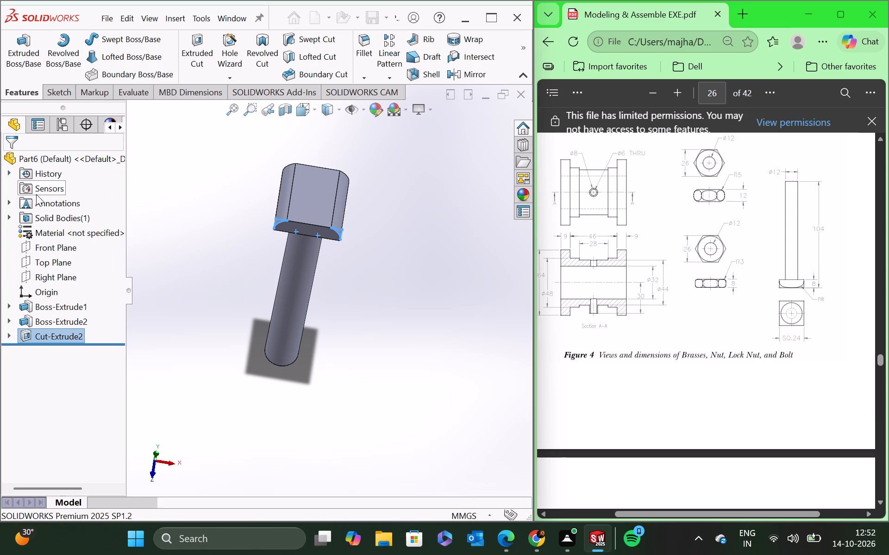
Delete the arc corner cut from the bolt head along with its leftover sketch.
middle_click_drag(388, 237, 363, 239)
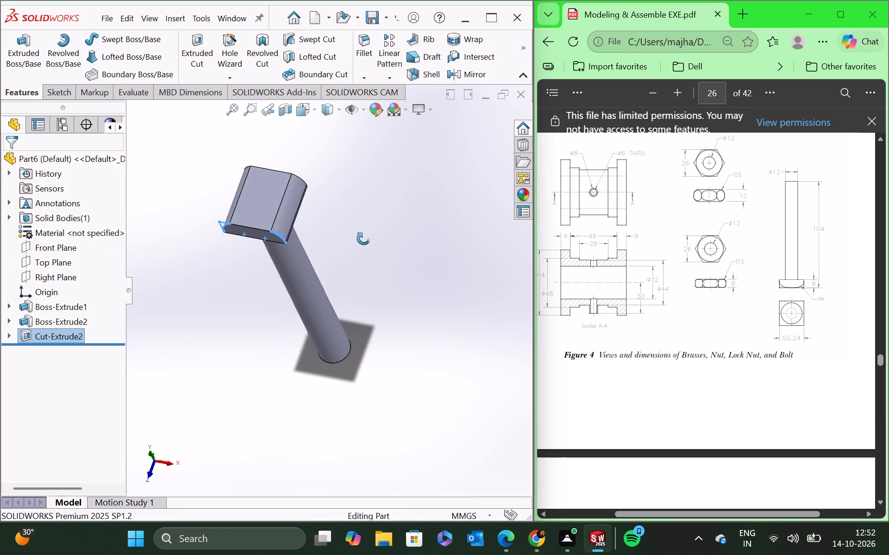
middle_click_drag(363, 239, 381, 253)
scroll(322, 261, "up", 3)
middle_click_drag(347, 302, 354, 251)
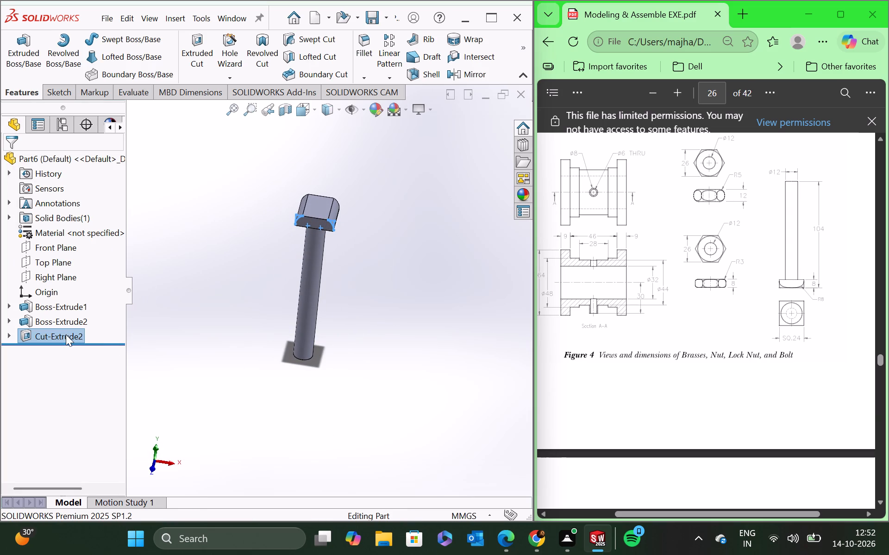
right_click(66, 334)
left_click(82, 338)
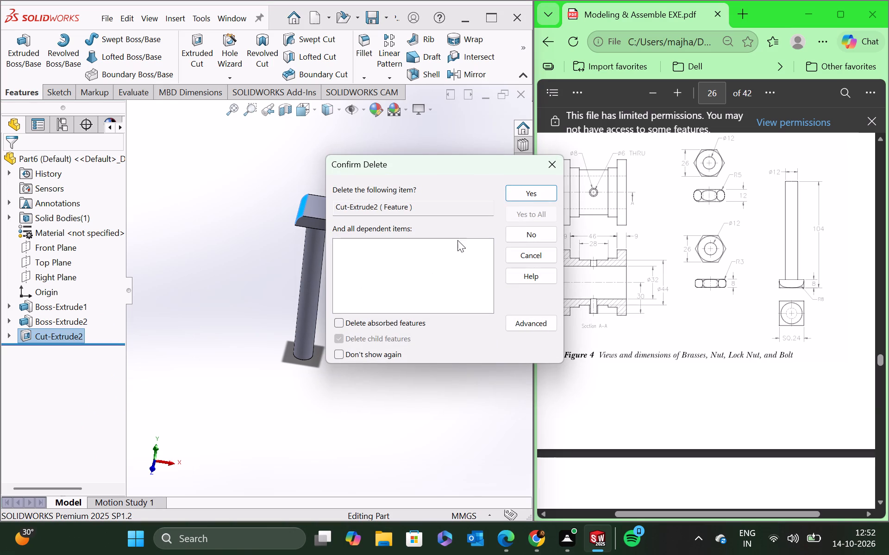
left_click(520, 192)
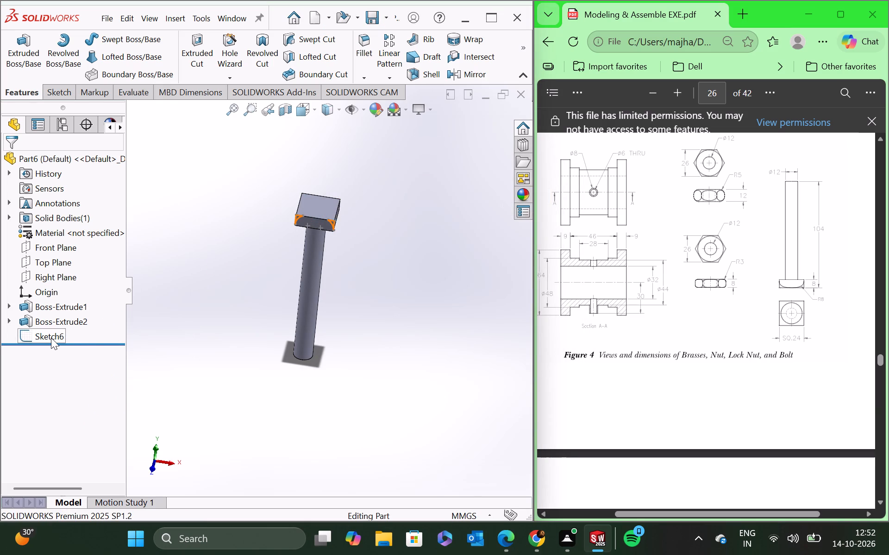
right_click(50, 337)
left_click(83, 360)
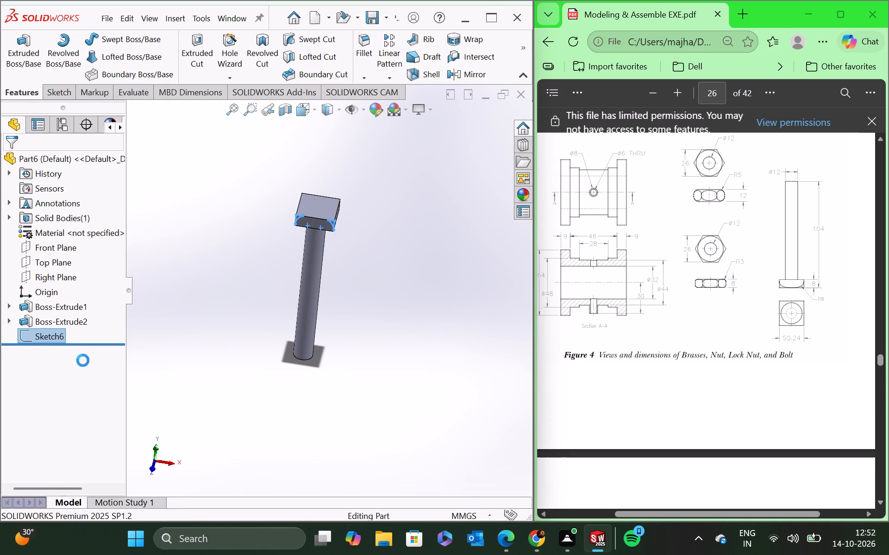
left_click(537, 188)
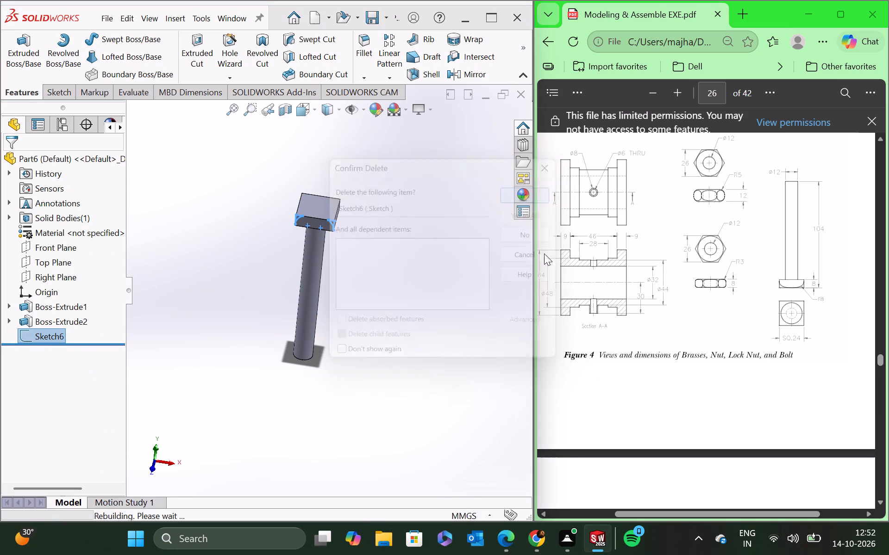
Review the Plummer Block assembly figure and component drawings in the PDF, including the Bolt views in Figure 4.
scroll(692, 336, "up", 1)
scroll(692, 336, "down", 2)
scroll(692, 336, "up", 15)
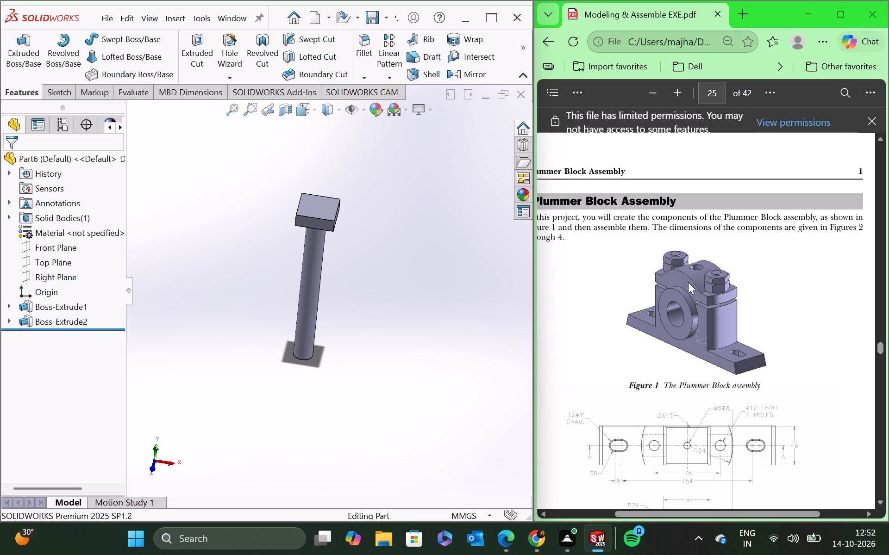
scroll(714, 359, "down", 3)
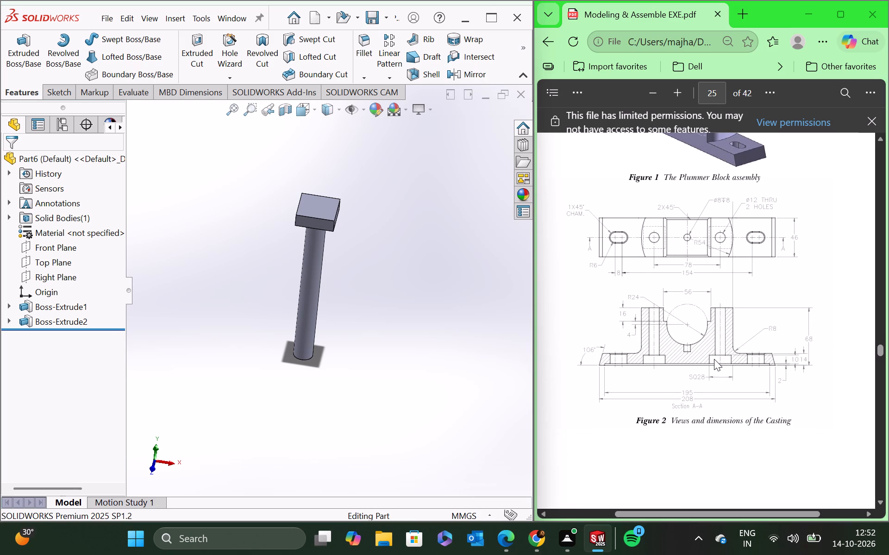
scroll(714, 359, "down", 5)
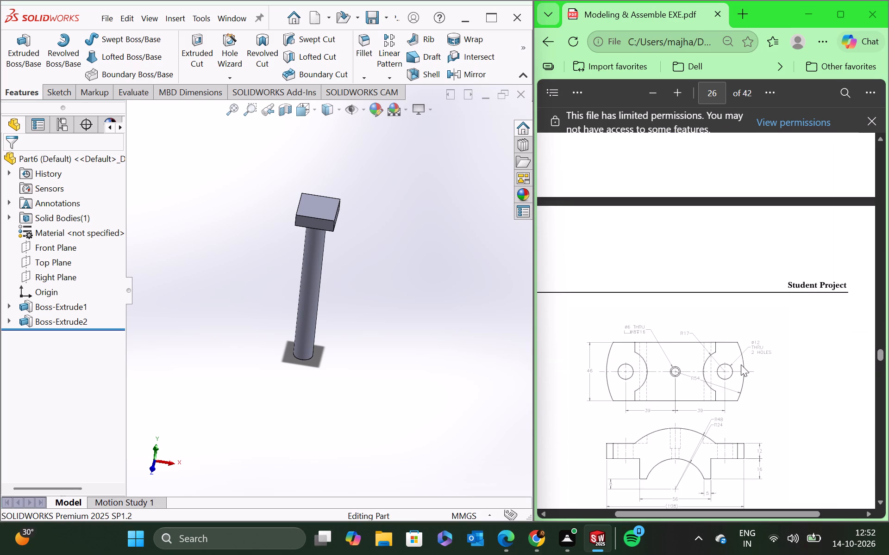
scroll(741, 367, "down", 5)
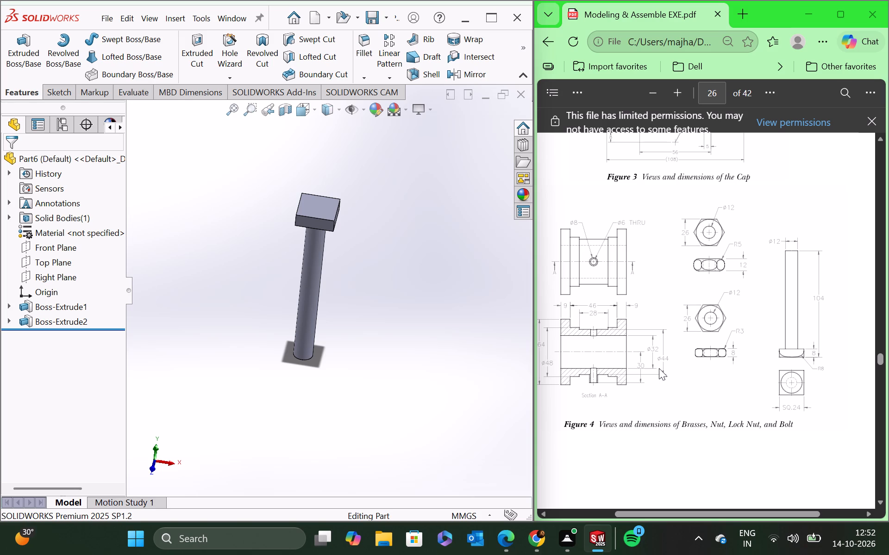
scroll(659, 368, "down", 1)
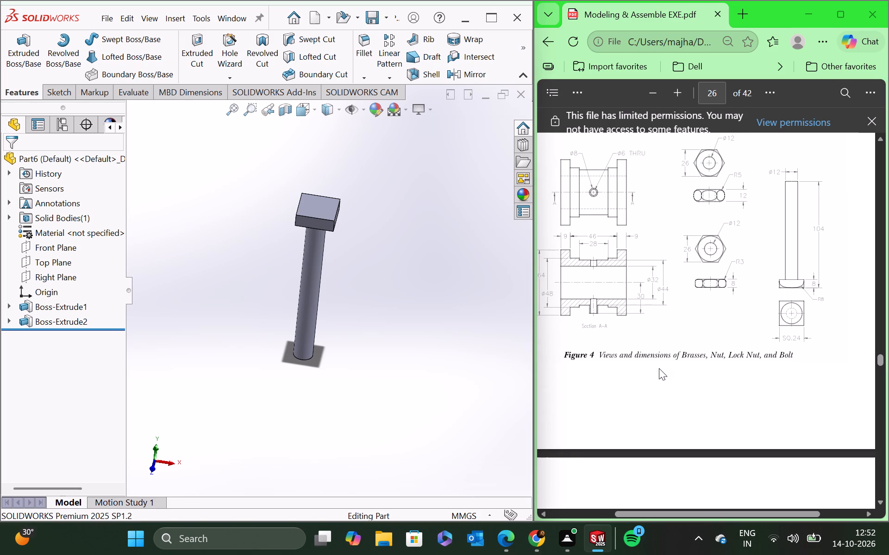
scroll(659, 368, "up", 1)
scroll(659, 368, "down", 6)
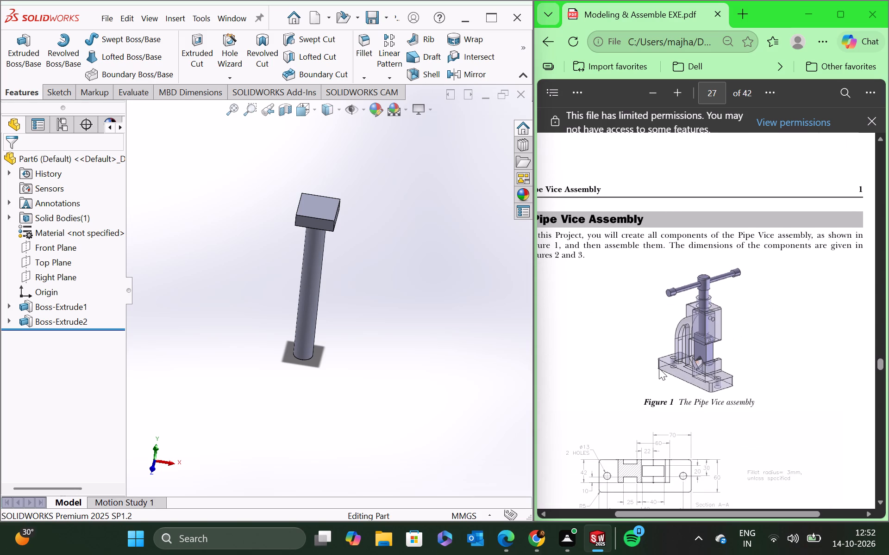
Save the bolt as a SOLIDWORKS part named Part6 in the assembly7 folder.
scroll(461, 371, "up", 5)
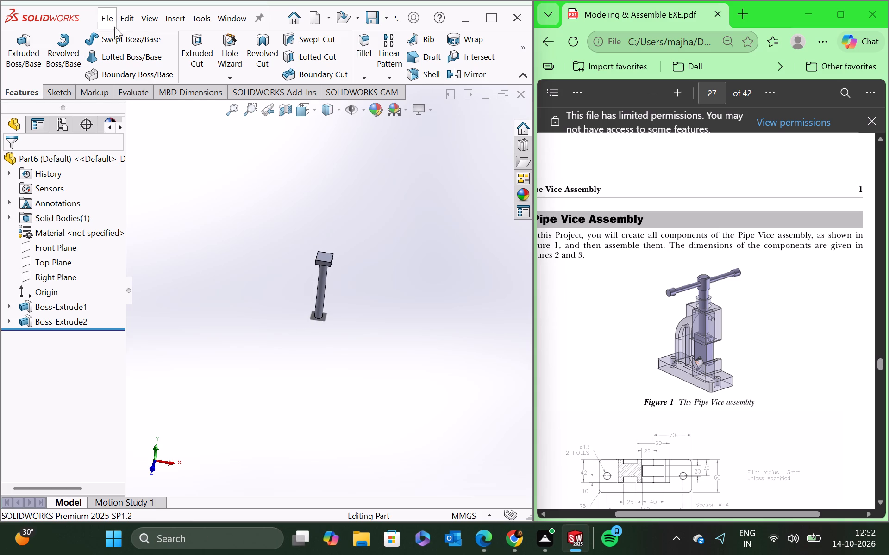
left_click(112, 16)
left_click(128, 189)
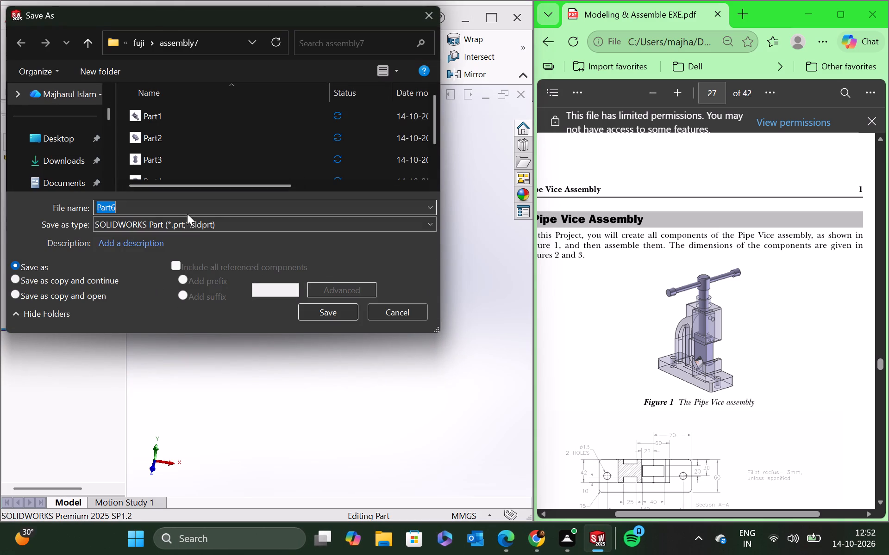
left_click(341, 315)
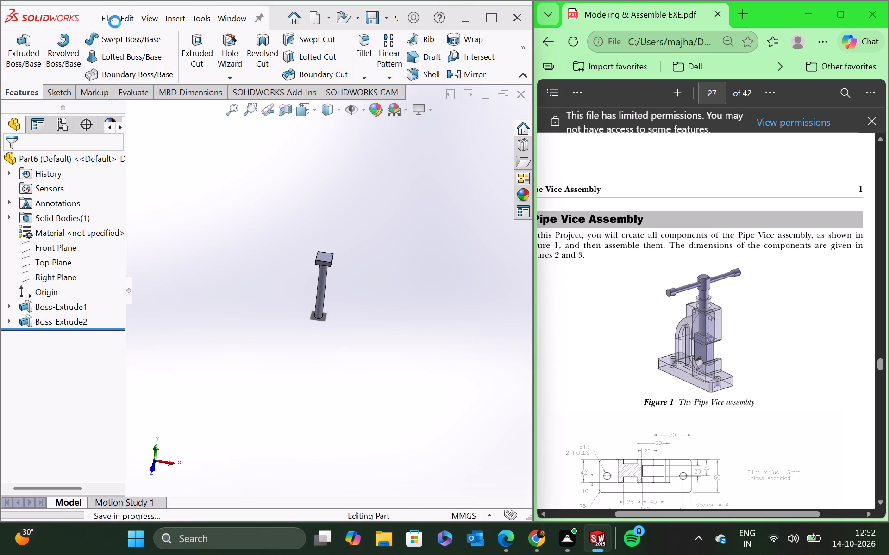
Save a PDF copy of the bolt named Part6 in the assembly7 folder.
left_click(111, 10)
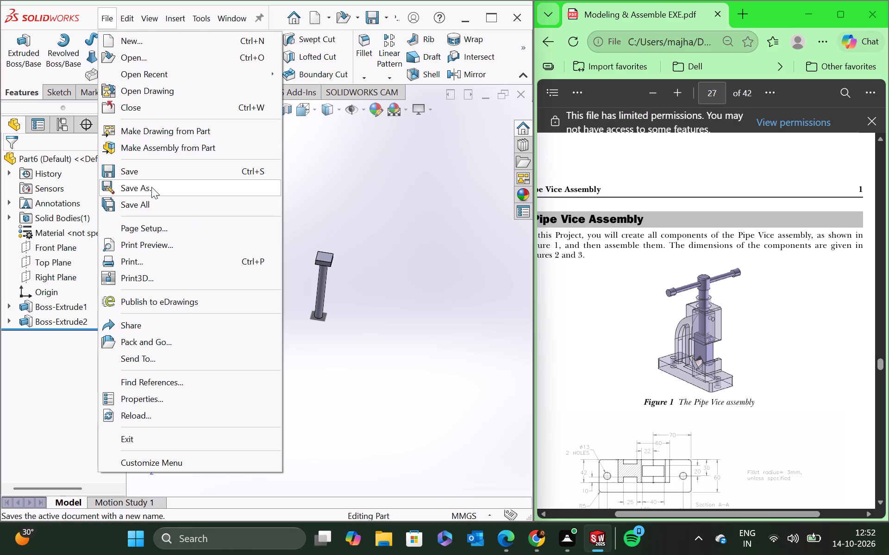
left_click(152, 187)
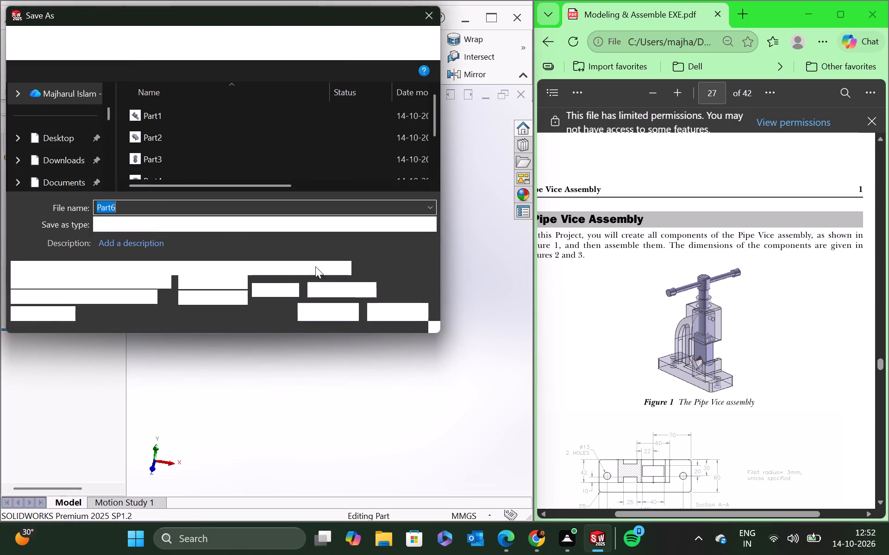
left_click(325, 224)
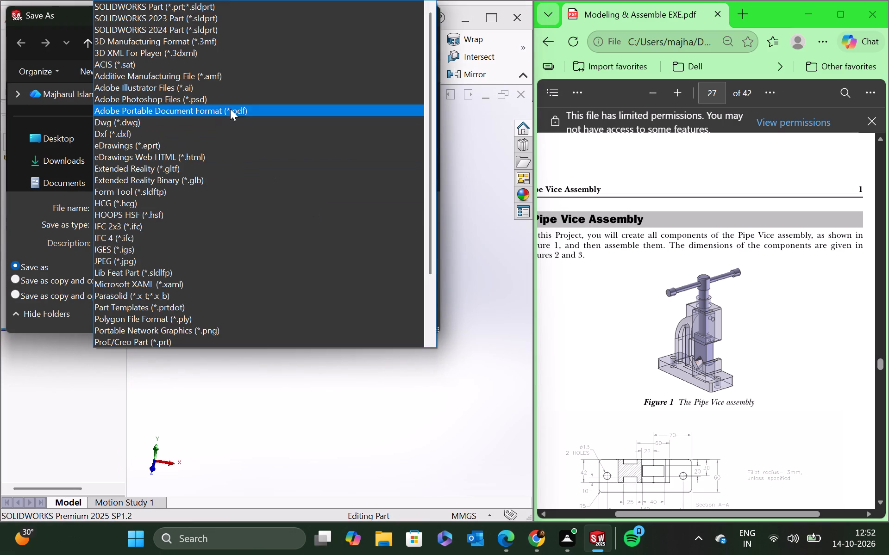
left_click(230, 109)
left_click(316, 344)
Compare the finished bolt model with the component views on page 26 of the PDF.
scroll(384, 322, "up", 2)
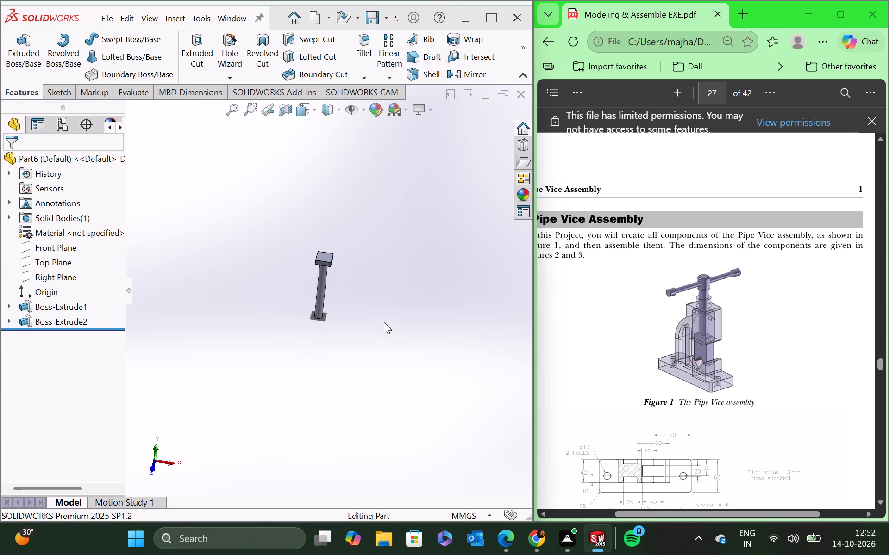
scroll(384, 322, "up", 2)
scroll(357, 270, "down", 7)
scroll(193, 326, "up", 5)
scroll(269, 333, "down", 5)
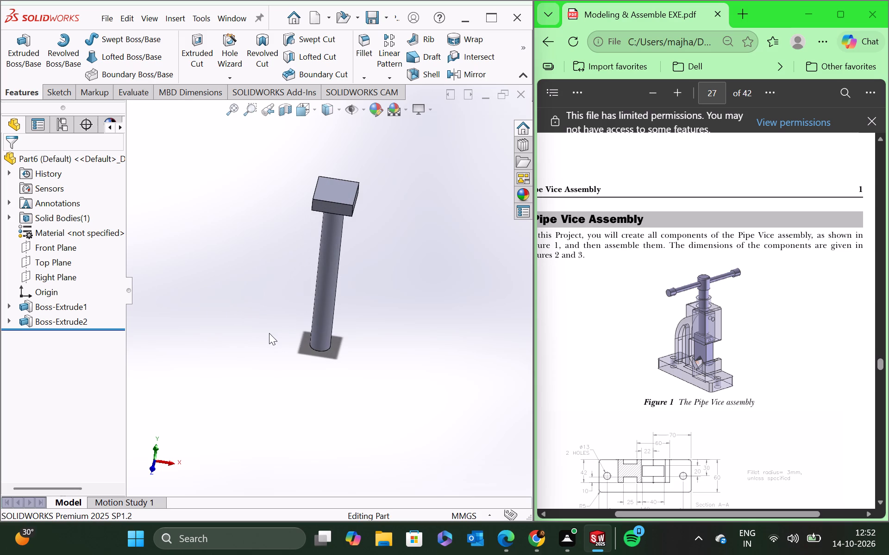
scroll(620, 327, "up", 8)
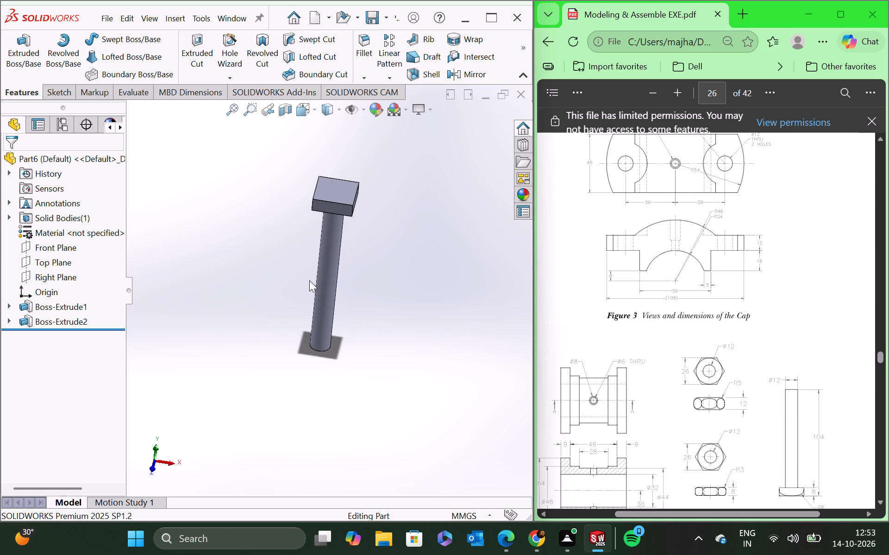
scroll(309, 280, "up", 2)
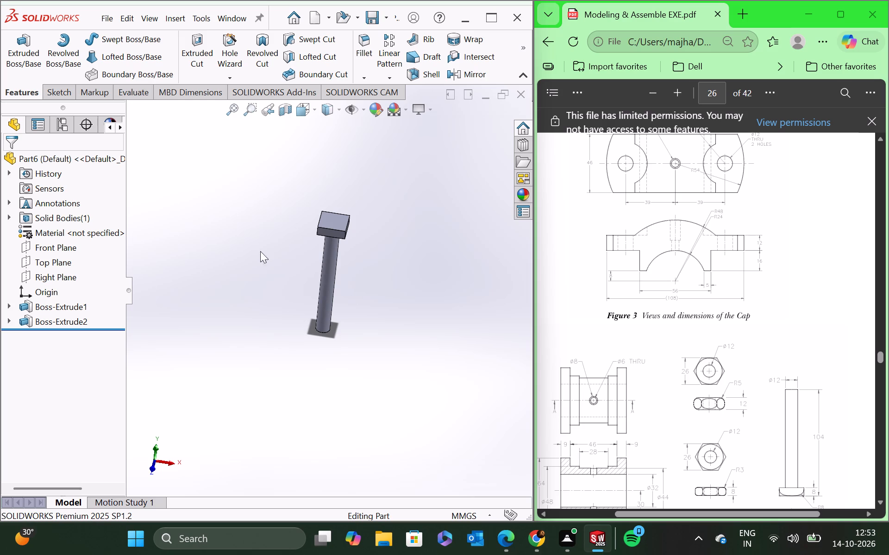
Check which part PDFs are saved in the assembly7 folder, without saving again.
left_click(110, 18)
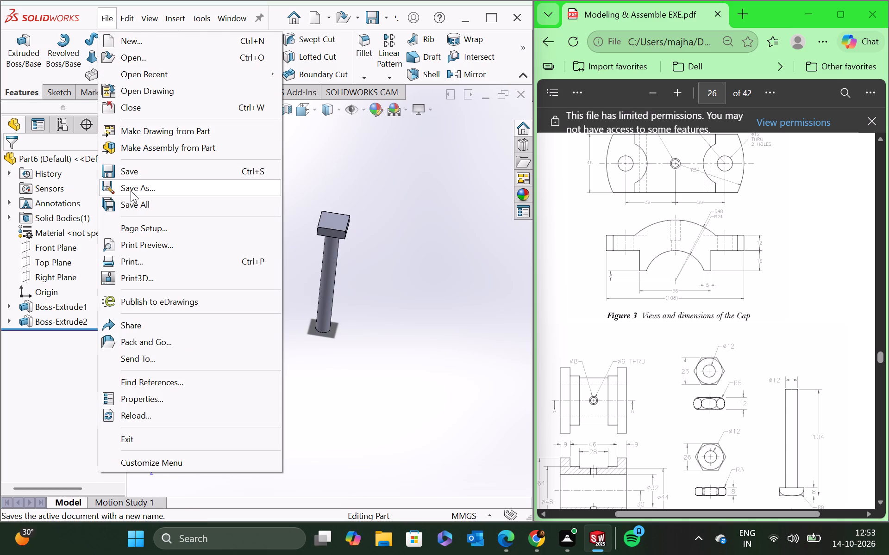
left_click(131, 189)
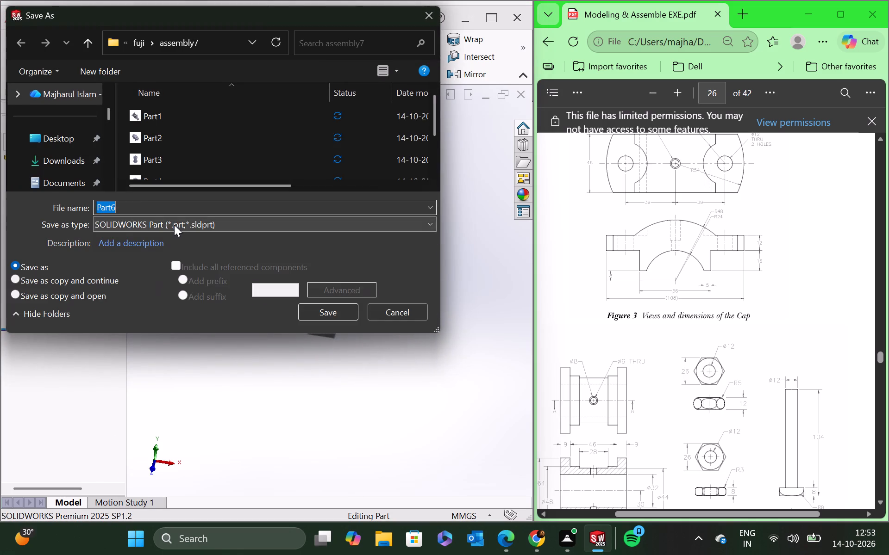
left_click(174, 225)
left_click(179, 106)
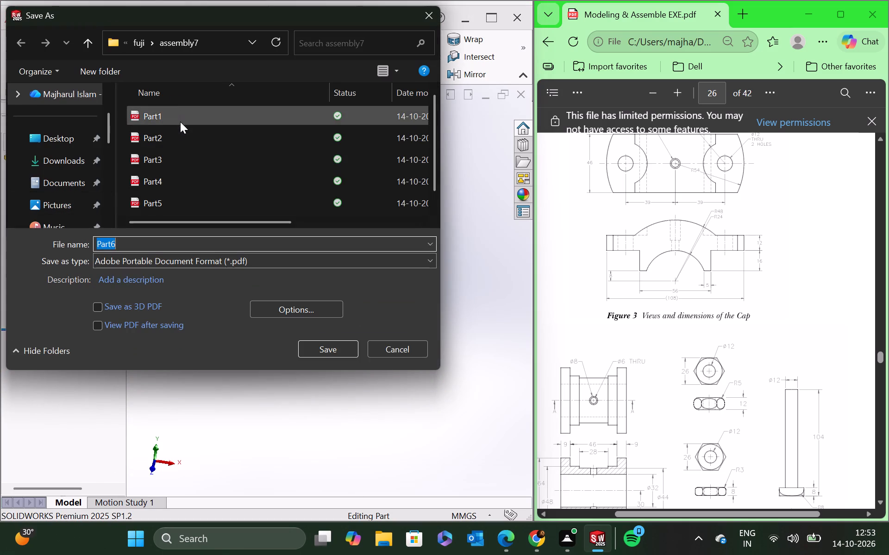
scroll(207, 143, "down", 4)
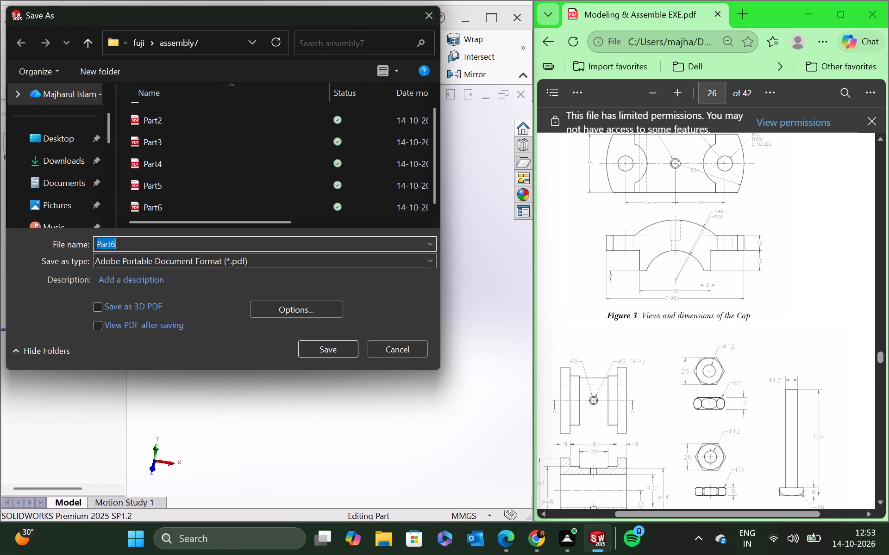
left_click(392, 347)
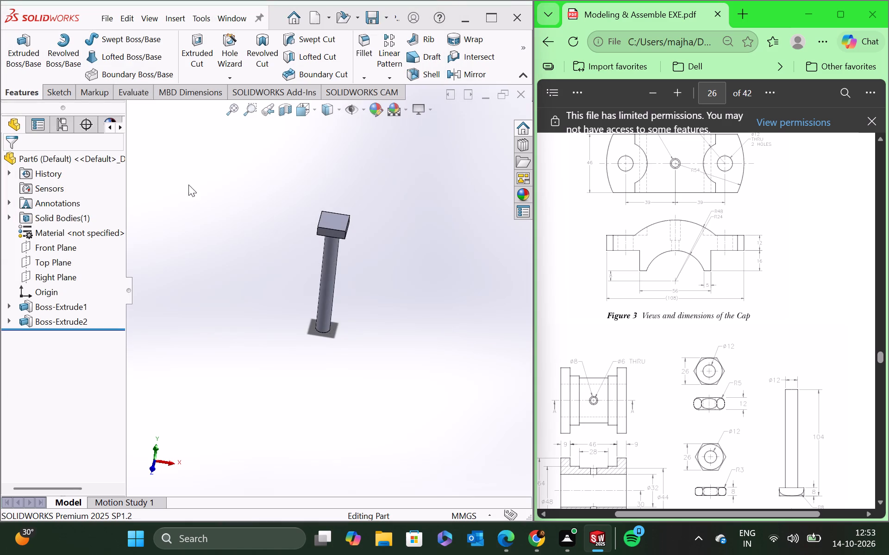
Check which SOLIDWORKS part files are saved in the assembly7 folder, without saving again.
left_click(105, 16)
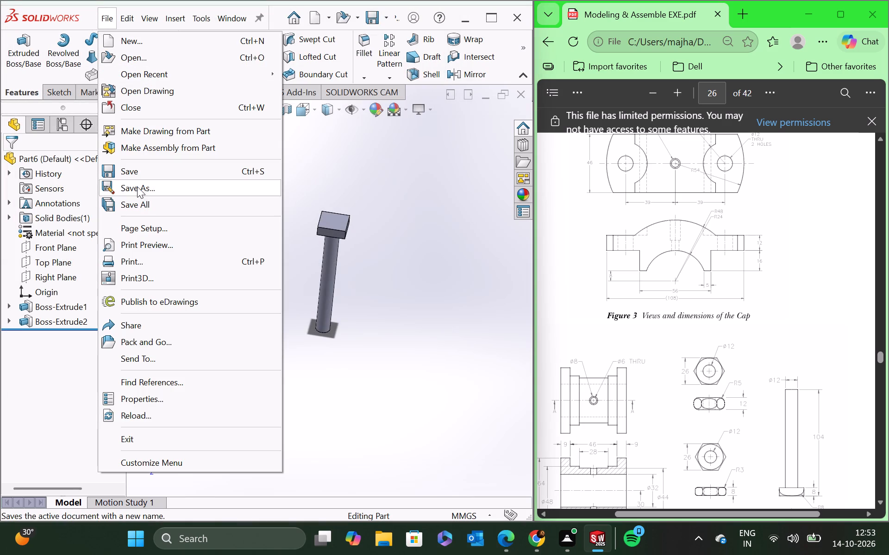
left_click(140, 187)
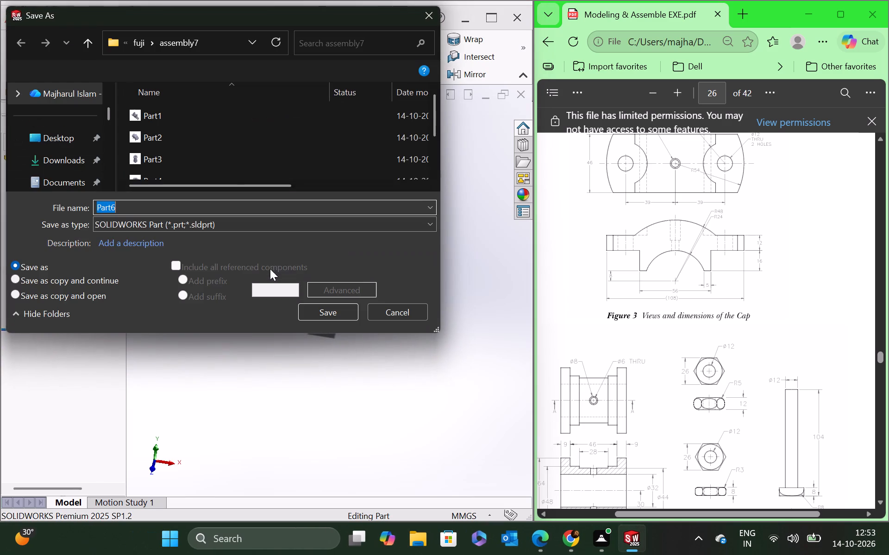
scroll(300, 147, "down", 3)
scroll(300, 149, "up", 1)
scroll(300, 149, "down", 2)
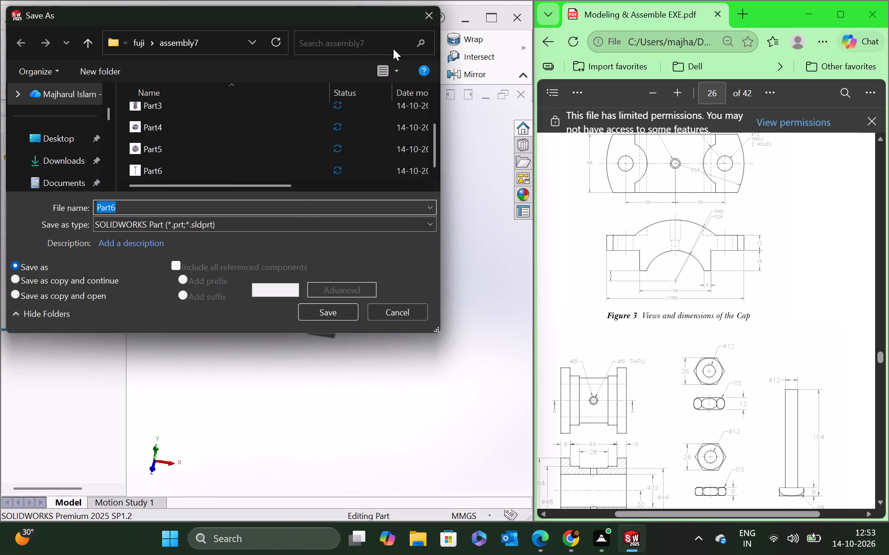
left_click(430, 16)
Create a new SOLIDWORKS assembly document for the Plummer Block parts.
left_click(97, 12)
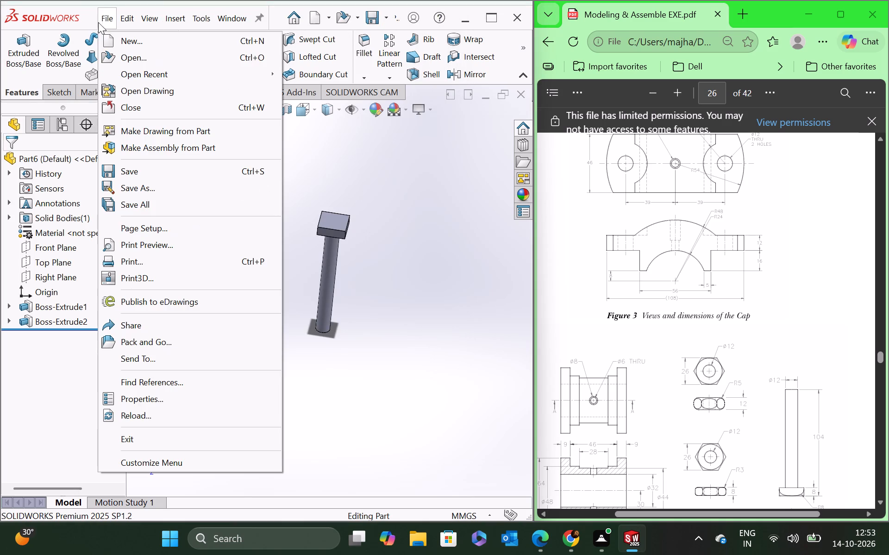
left_click(155, 37)
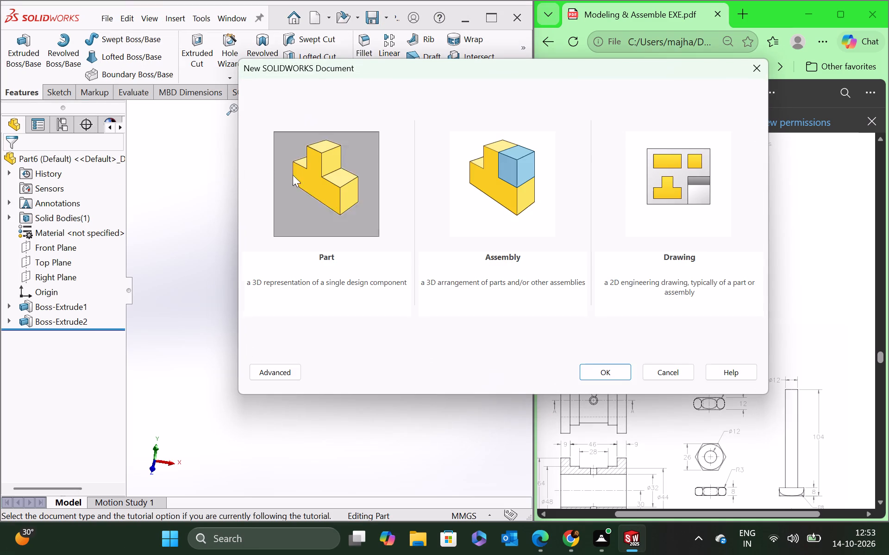
double_click(511, 193)
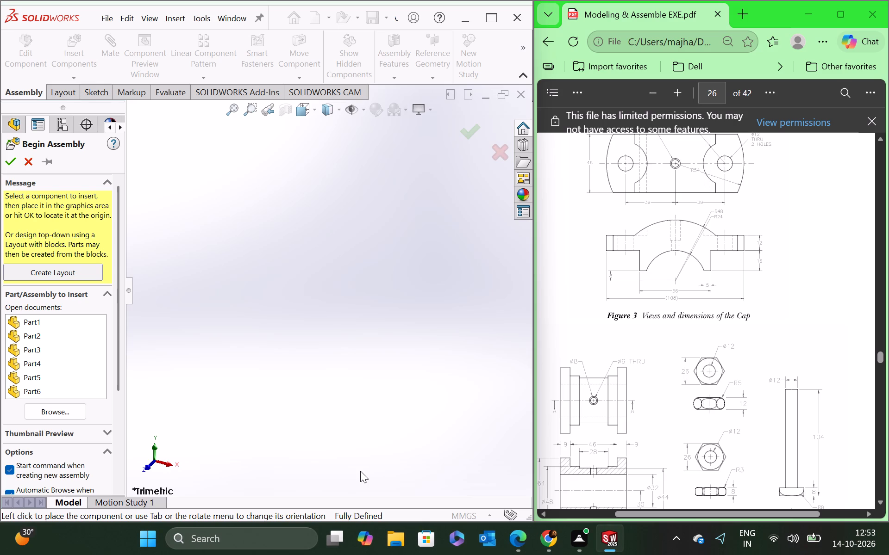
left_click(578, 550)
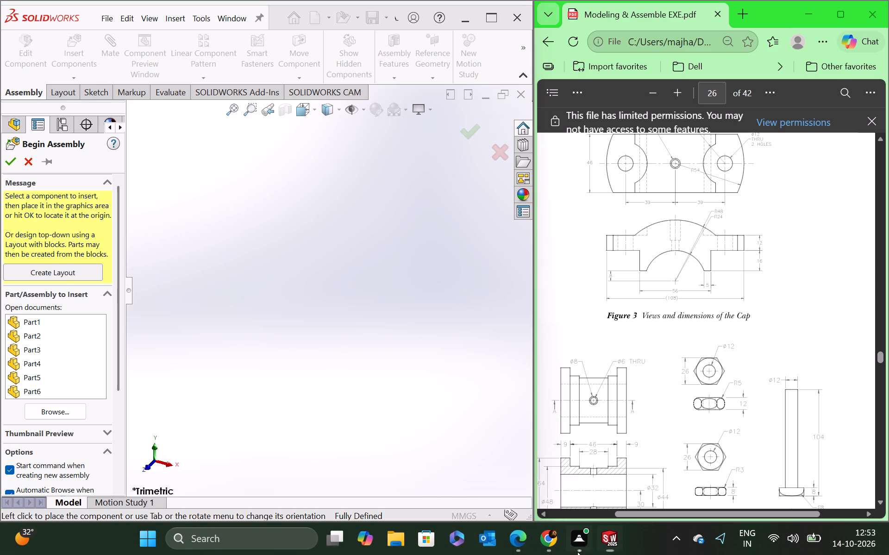
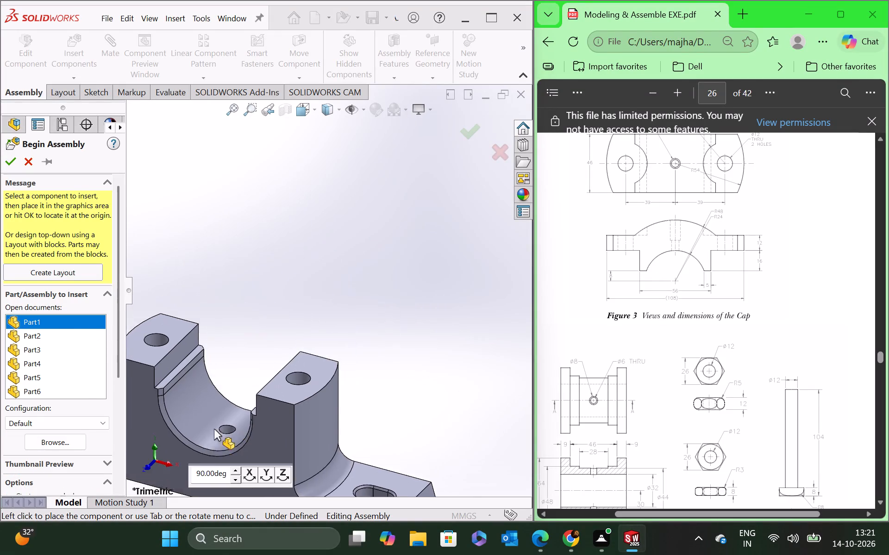
Place Part1, the casting, in the front view as the first component of the assembly.
left_click(149, 465)
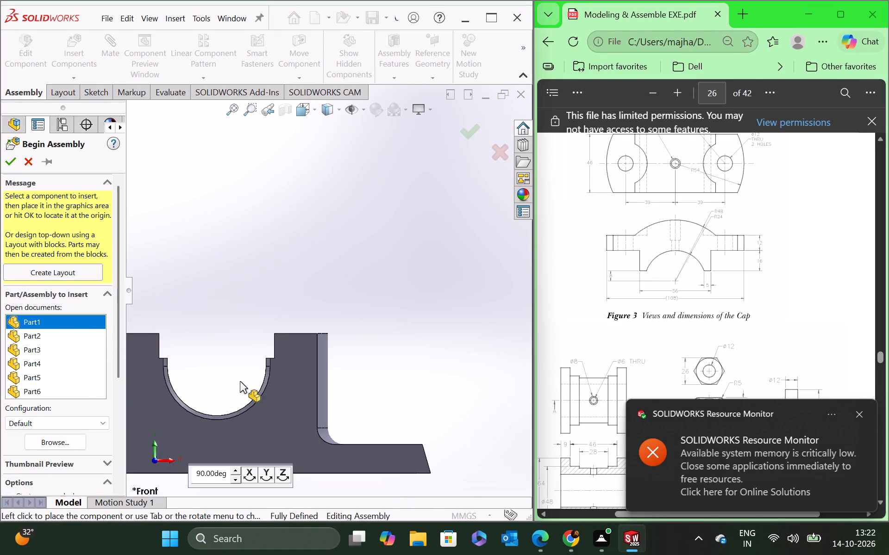
left_click(315, 357)
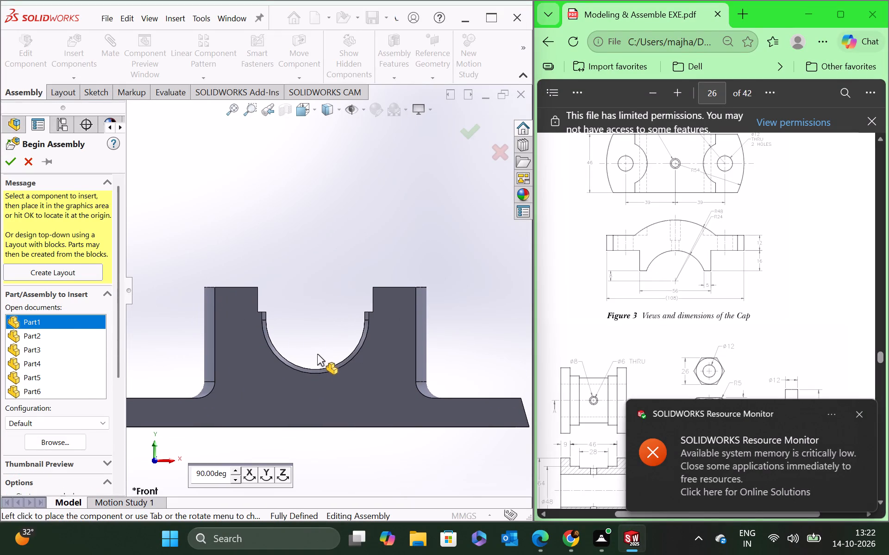
scroll(325, 375, "up", 1)
scroll(332, 286, "up", 2)
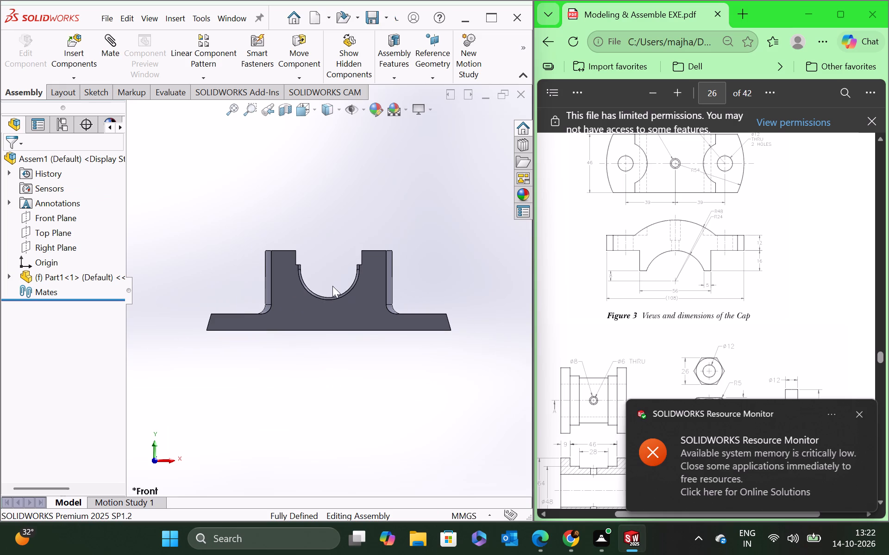
middle_click_drag(347, 237, 340, 295)
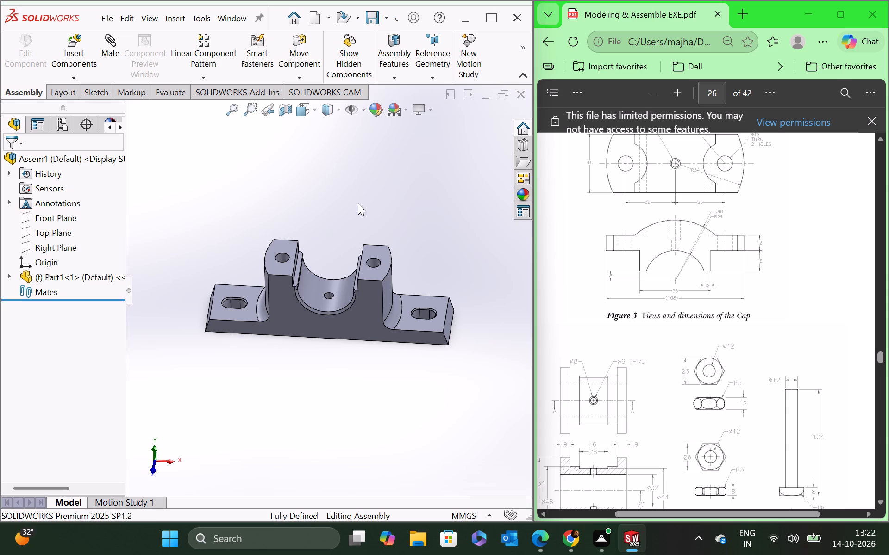
Examine the Plummer Block assembly figure and the casting's dimensioned views in the PDF.
scroll(648, 286, "up", 5)
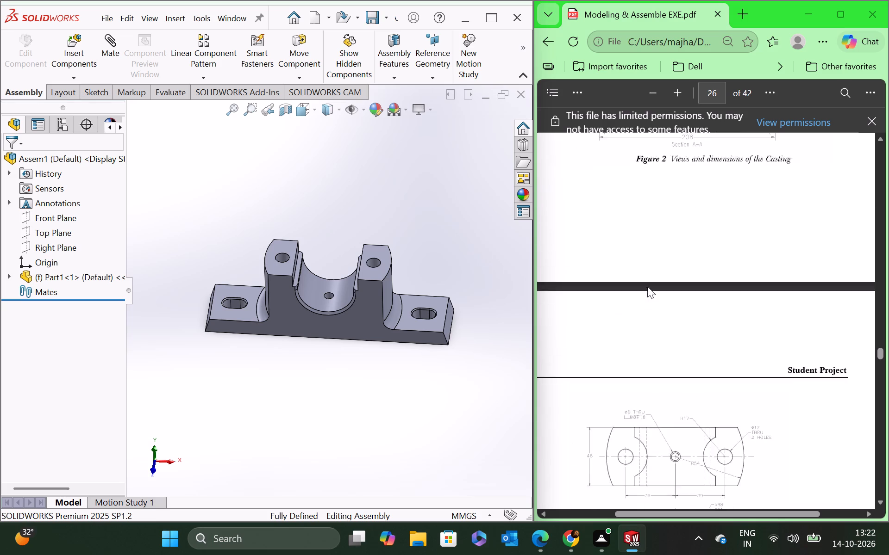
scroll(647, 286, "up", 5)
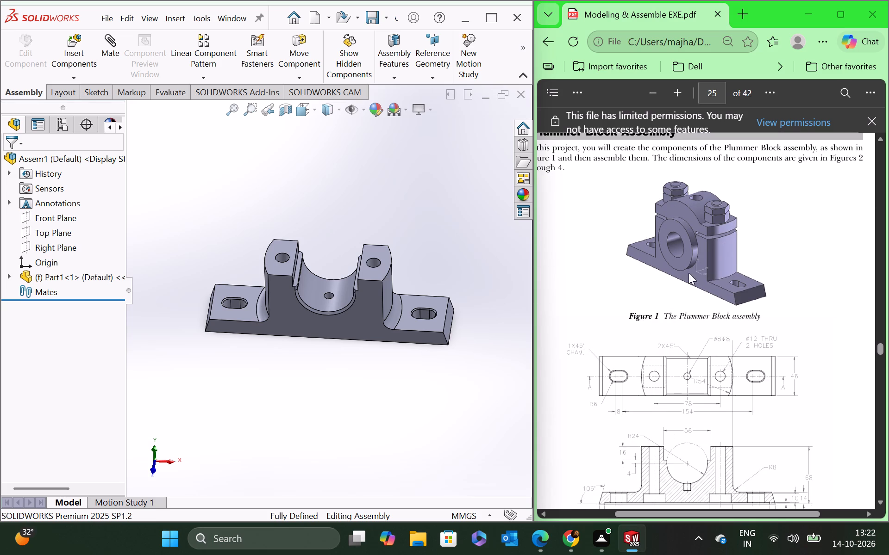
scroll(676, 266, "down", 1)
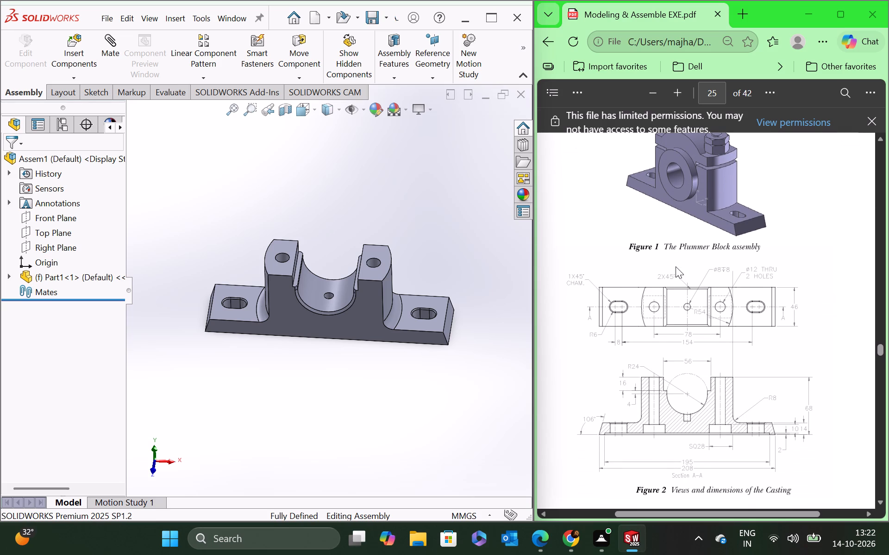
scroll(675, 233, "up", 1)
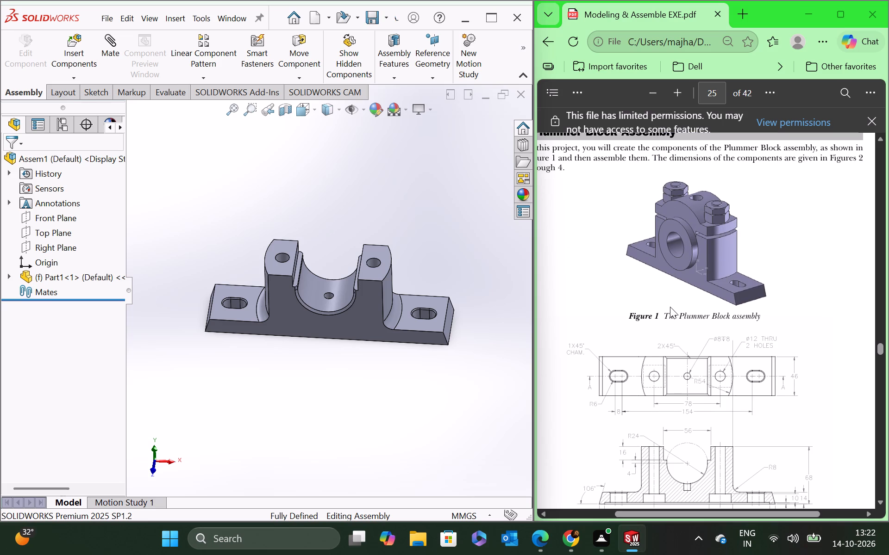
scroll(689, 379, "down", 4)
scroll(689, 381, "up", 3)
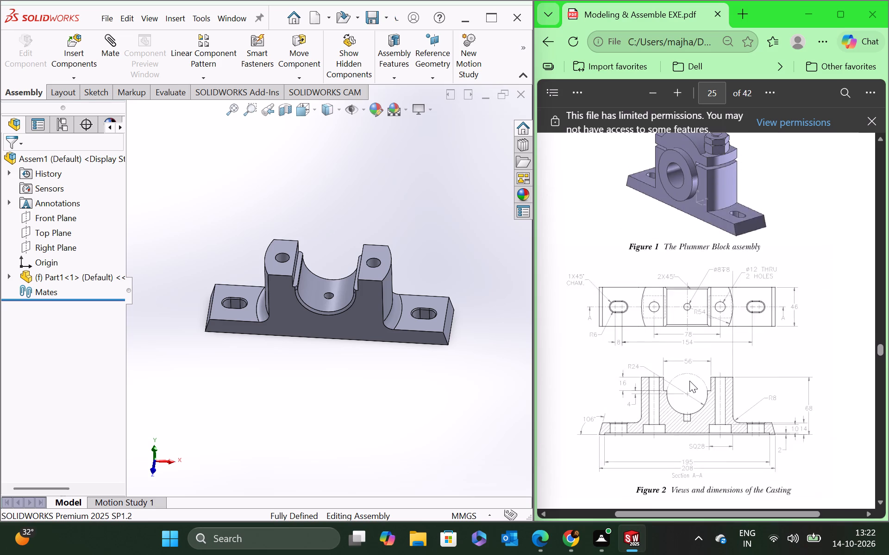
scroll(689, 381, "up", 1)
scroll(405, 394, "down", 1)
scroll(332, 344, "up", 4)
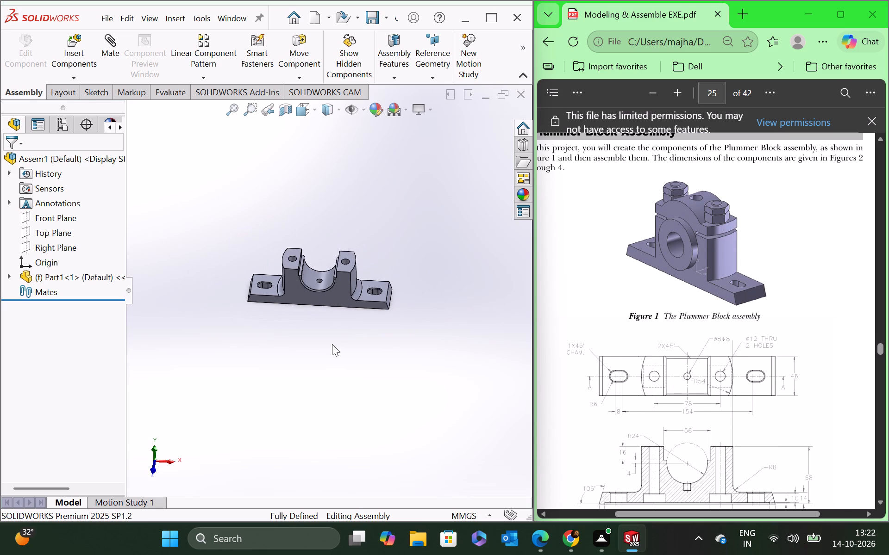
Insert Part3, the flanged bushing, turn it in 90° increments about Y and 90° about X, and place it below the casting.
left_click(74, 54)
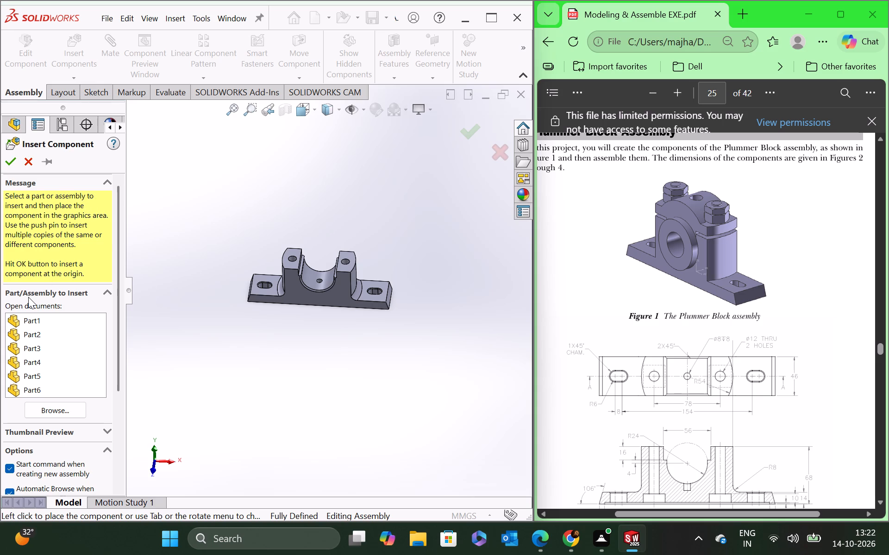
scroll(686, 392, "down", 8)
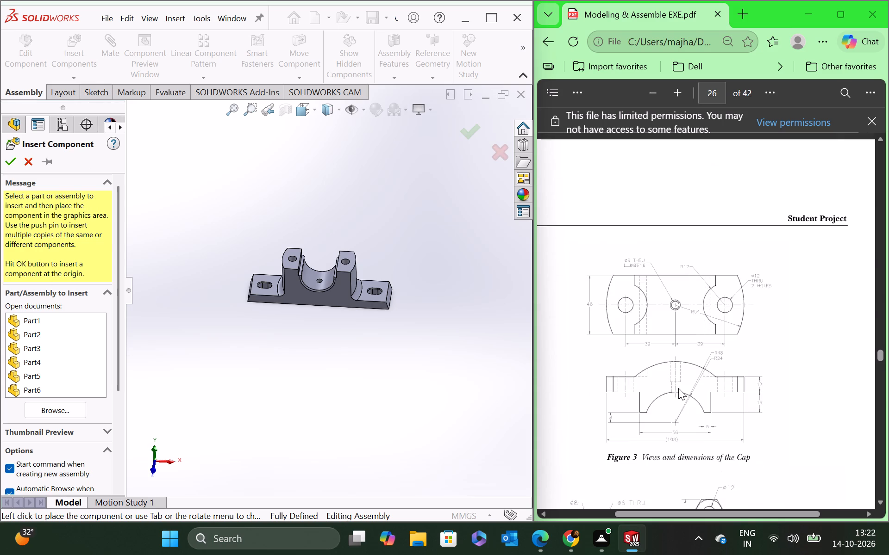
scroll(627, 379, "down", 2)
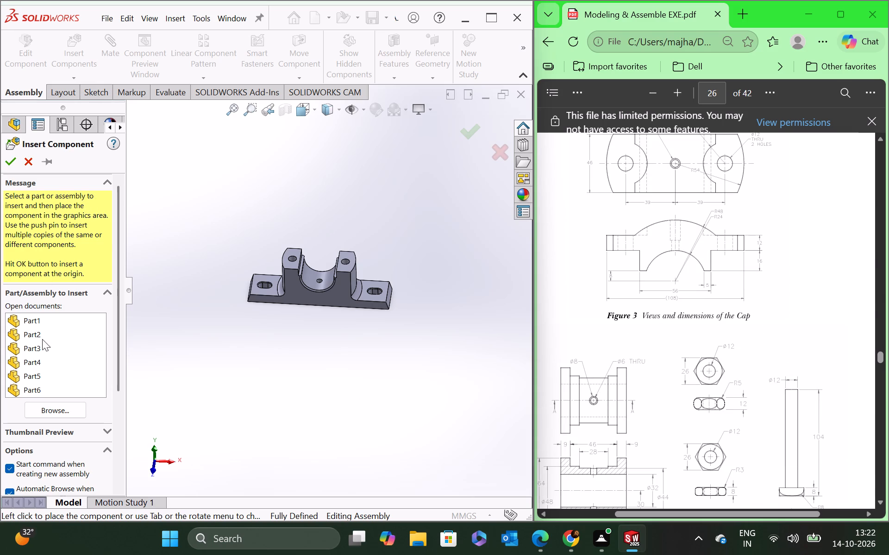
left_click(26, 350)
double_click(60, 347)
double_click(19, 345)
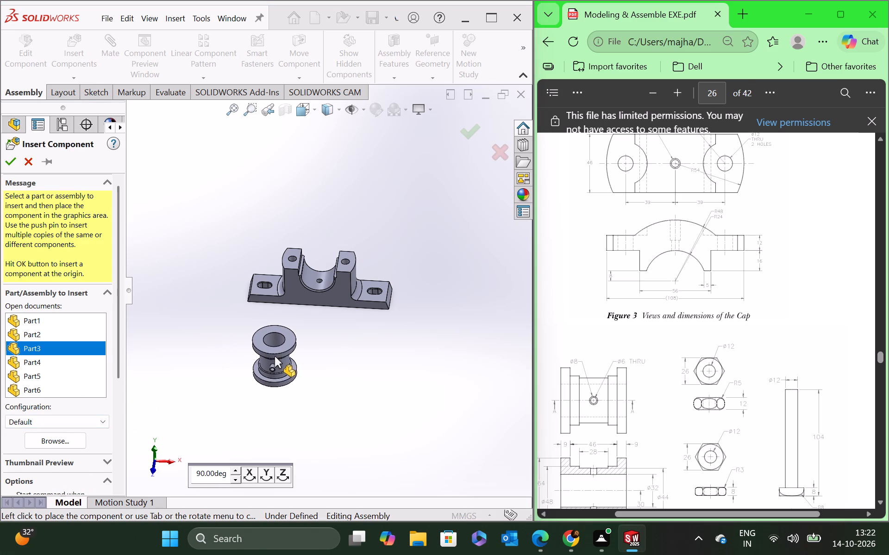
left_click(266, 473)
left_click(266, 473)
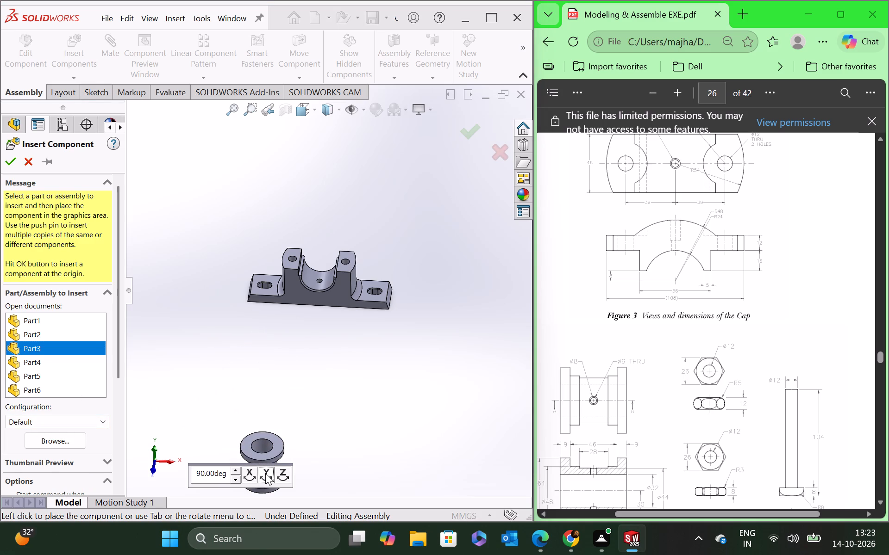
left_click(265, 473)
left_click(265, 473)
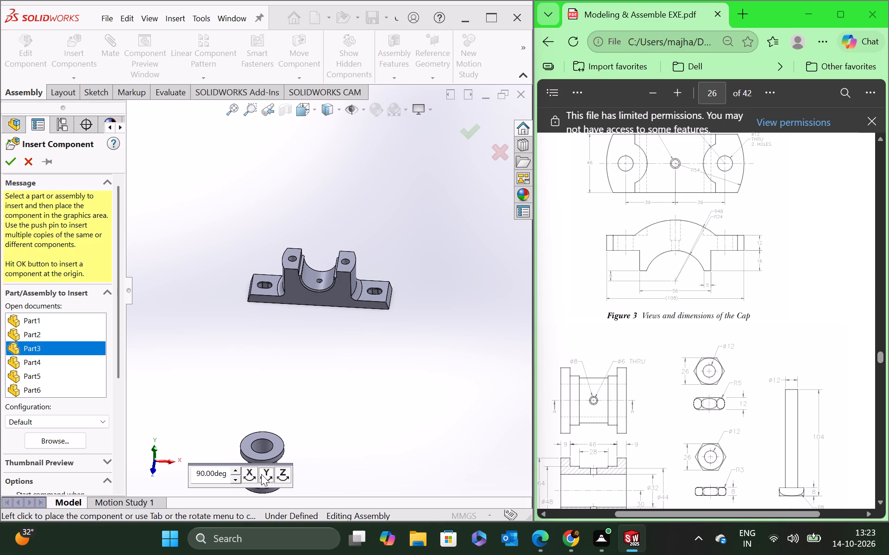
left_click(261, 474)
left_click(261, 474)
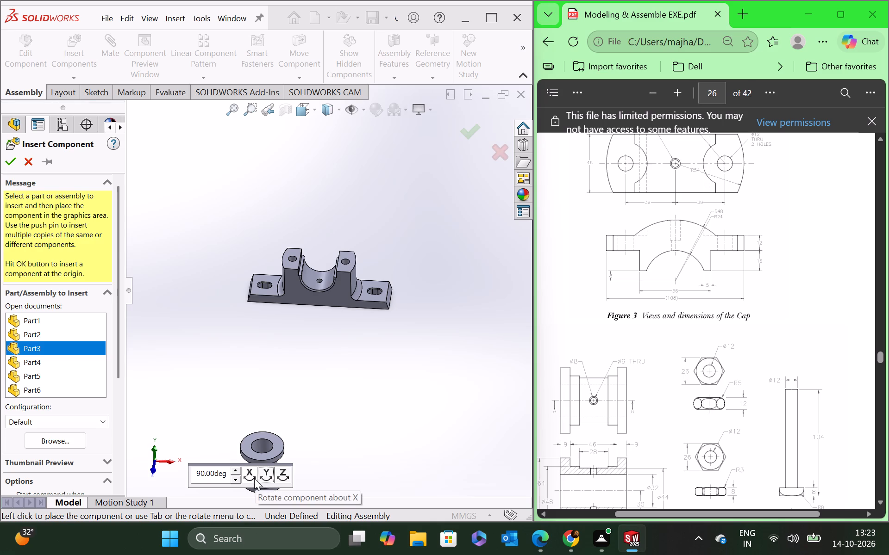
left_click(254, 478)
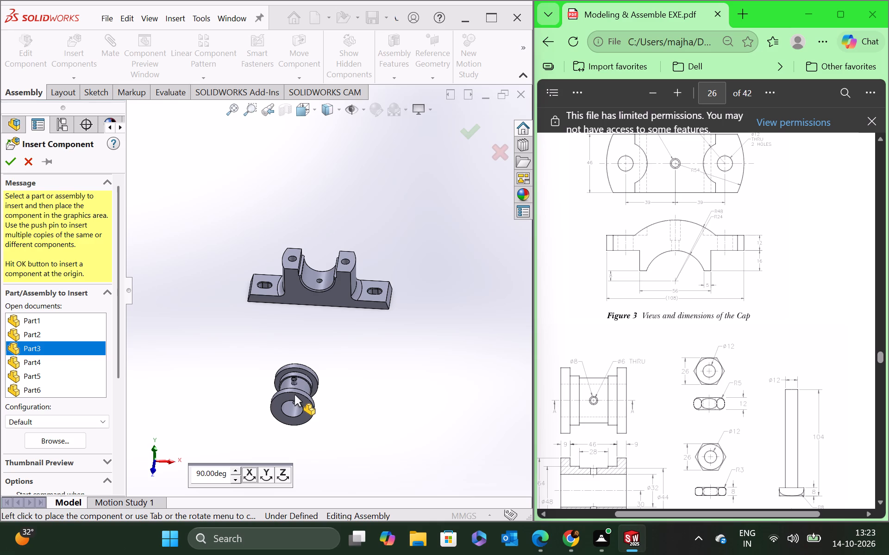
left_click(305, 360)
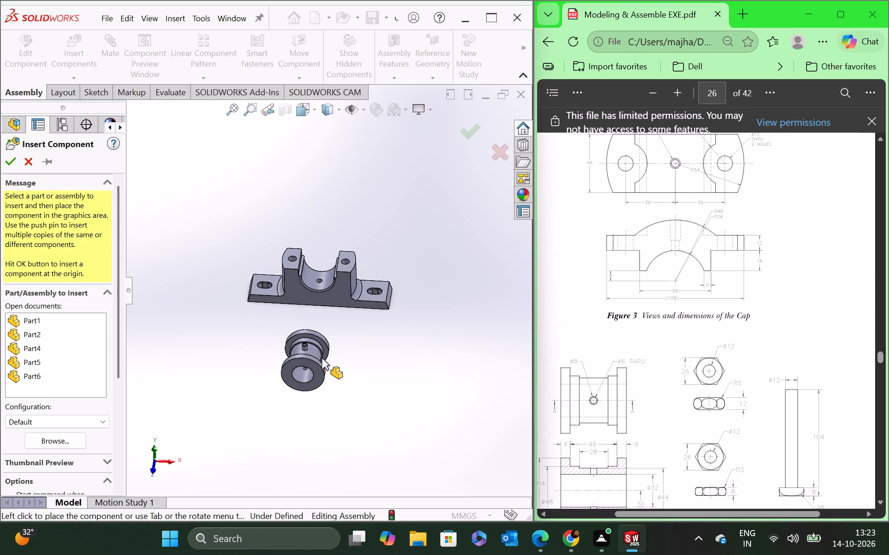
Add a concentric mate between the bushing's outer cylindrical face and the casting's semicircular bore.
scroll(314, 344, "down", 5)
scroll(310, 349, "up", 5)
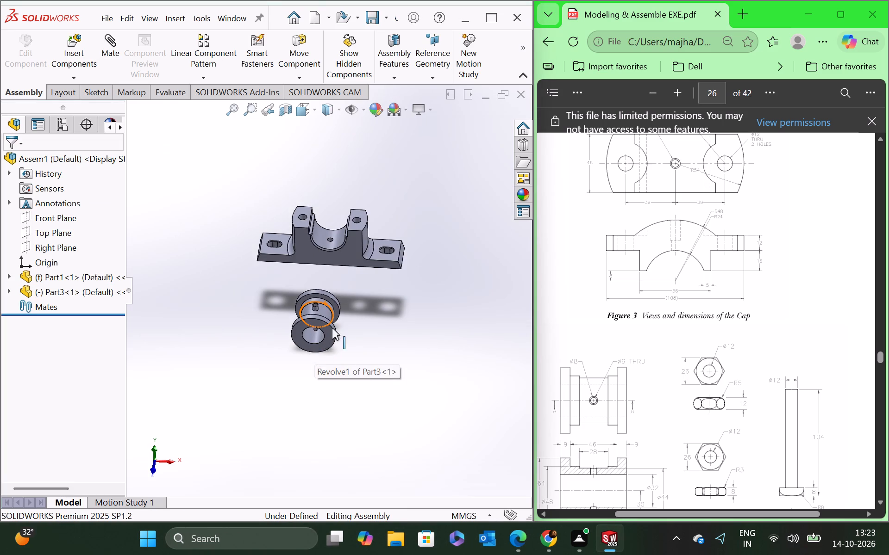
scroll(345, 315, "down", 5)
left_click(103, 47)
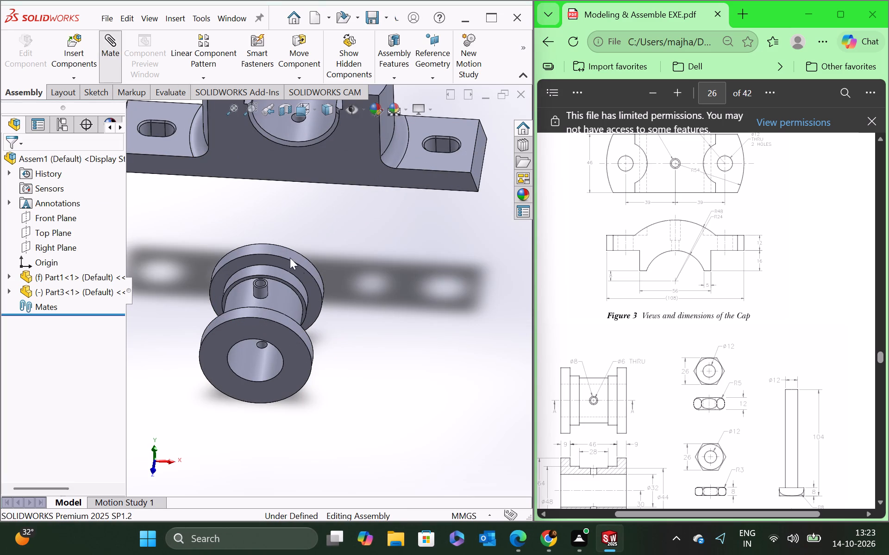
left_click(289, 307)
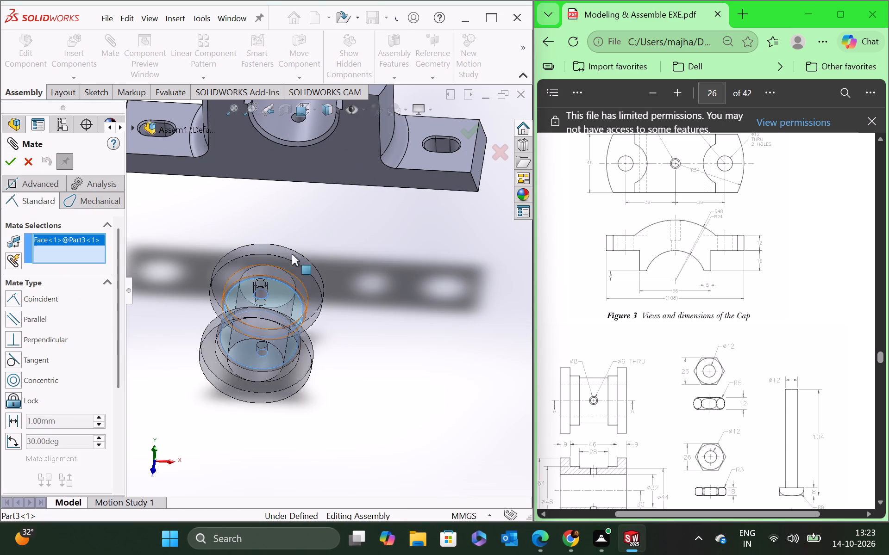
left_click(309, 130)
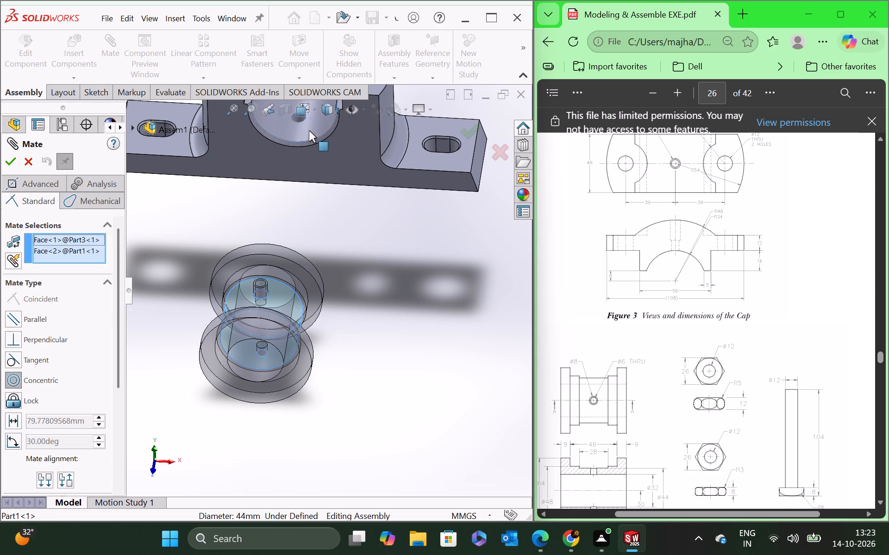
scroll(307, 193, "up", 1)
scroll(307, 193, "down", 1)
scroll(307, 193, "up", 3)
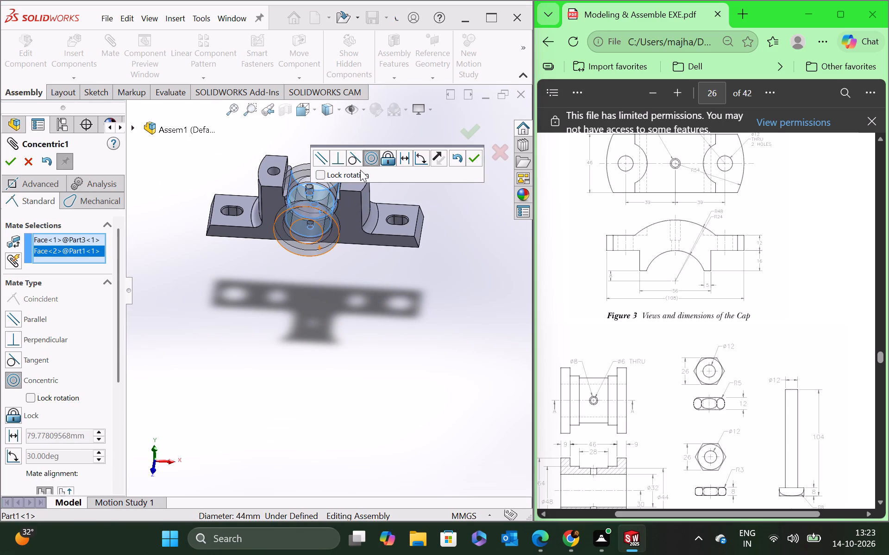
left_click(471, 159)
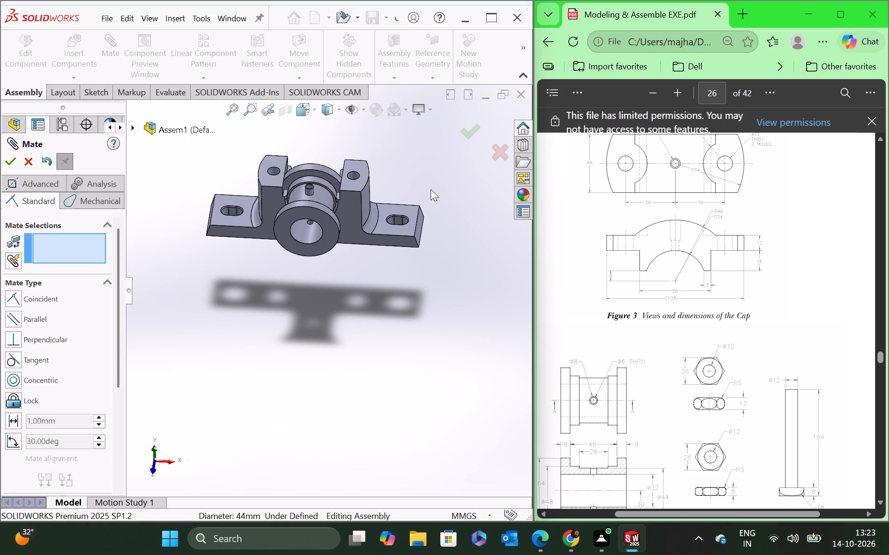
Add a concentric mate between the small lower hole inside the bushing and the hole at the bottom of the casting's bore.
scroll(357, 208, "down", 5)
scroll(254, 296, "up", 2)
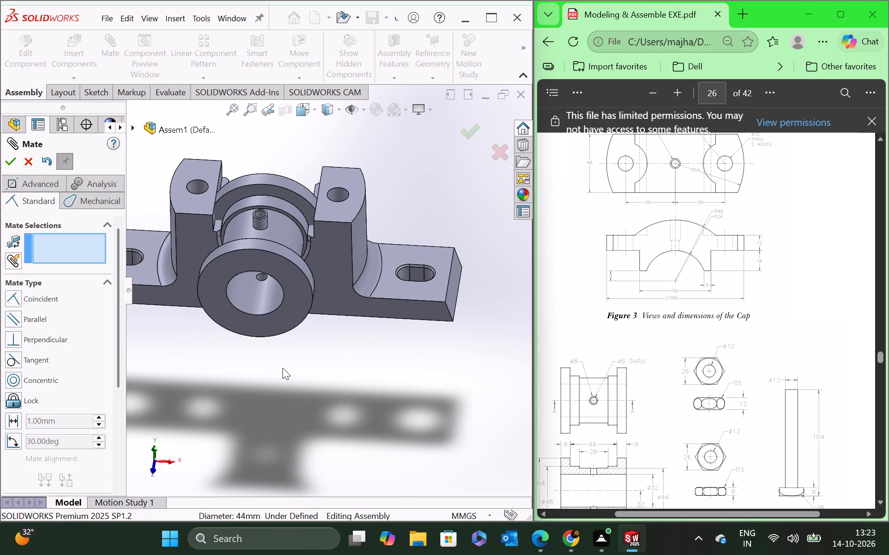
middle_click_drag(282, 368, 289, 347)
scroll(257, 271, "down", 4)
scroll(258, 271, "up", 1)
scroll(258, 271, "down", 4)
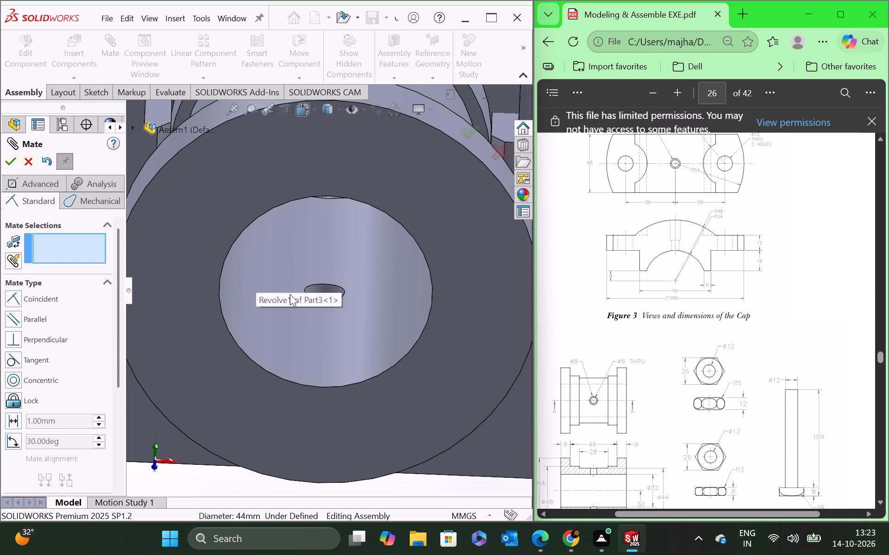
left_click(315, 289)
scroll(333, 395, "up", 6)
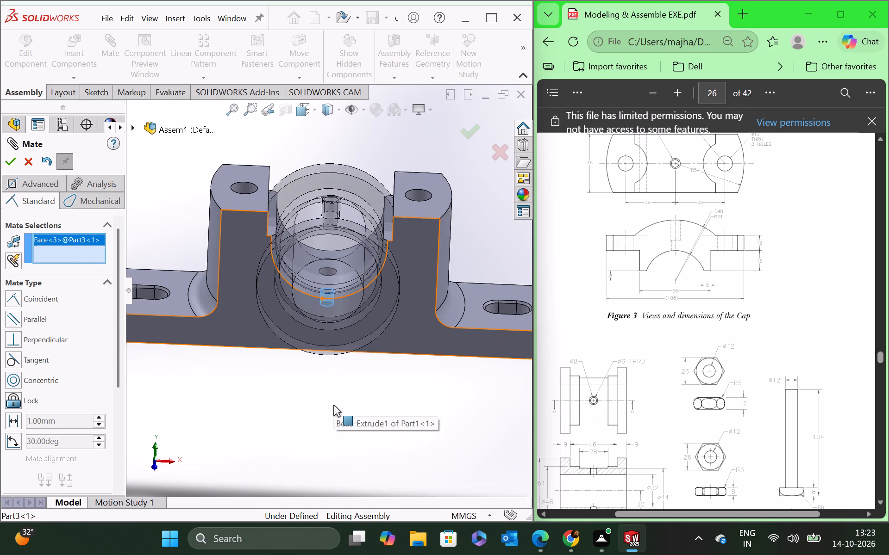
left_click(327, 272)
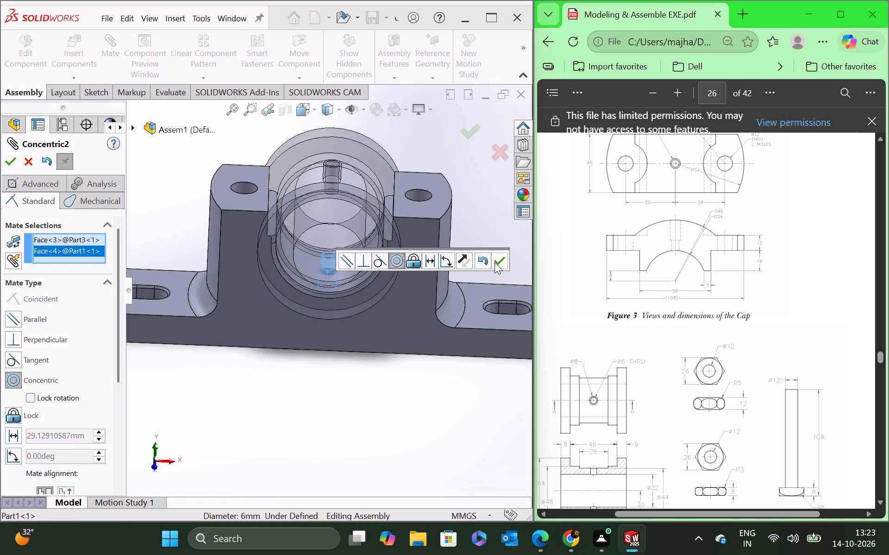
left_click(495, 262)
Inspect the bushing's fit in the casting from above and from the front, and finish the Mate command.
scroll(395, 222, "down", 3)
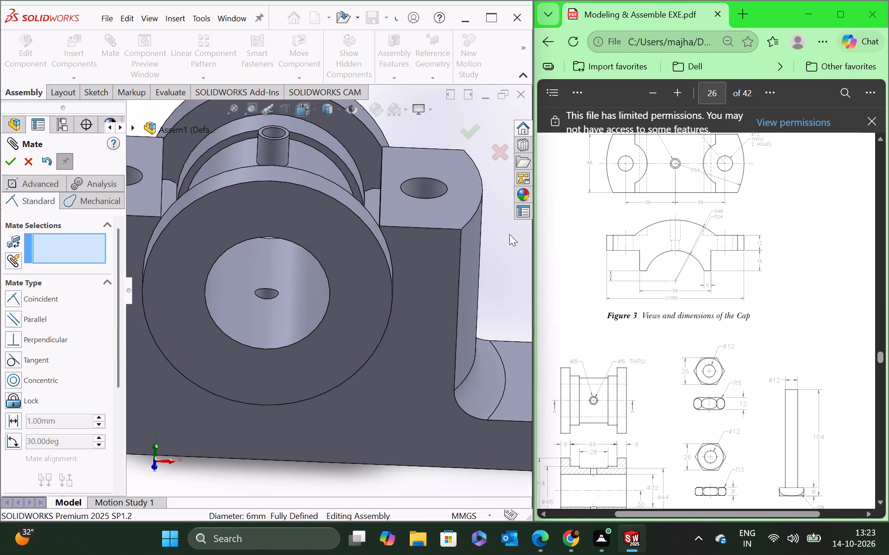
middle_click_drag(508, 234, 519, 318)
scroll(306, 287, "up", 4)
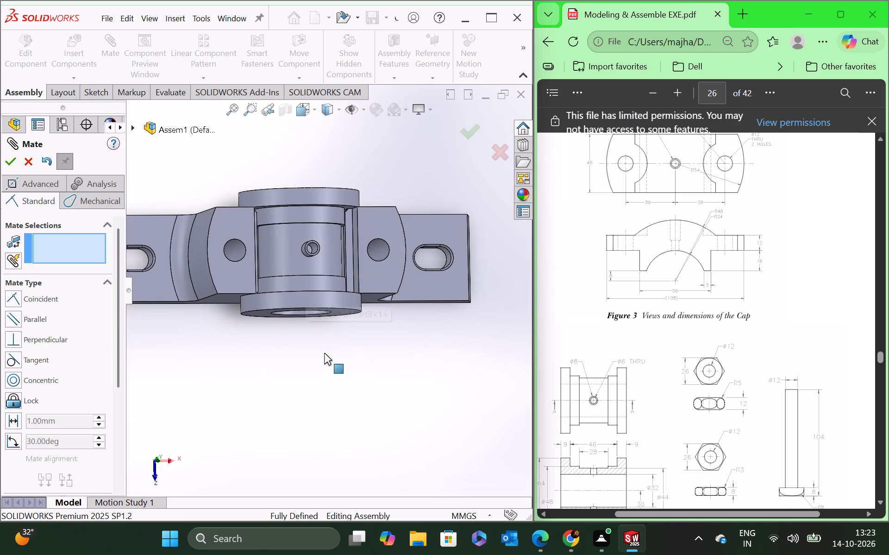
middle_click_drag(336, 376, 322, 381)
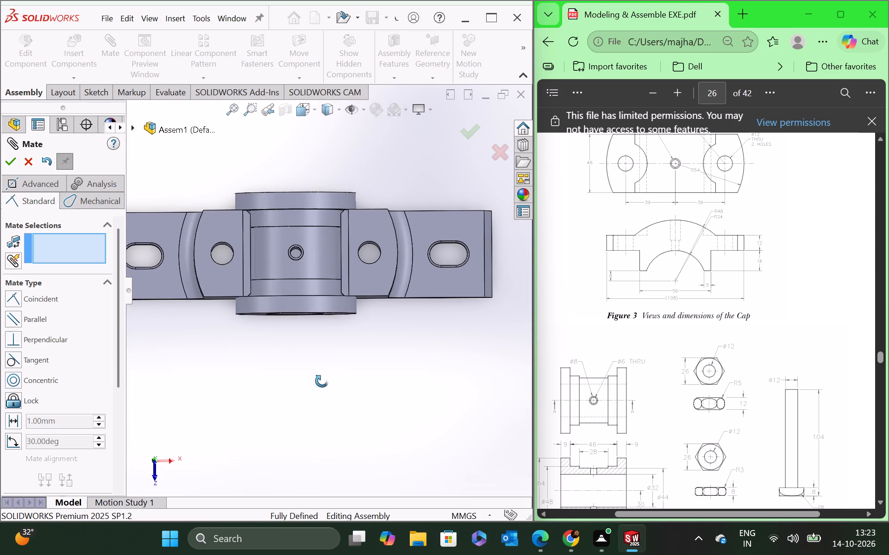
middle_click_drag(322, 381, 325, 338)
scroll(266, 345, "down", 2)
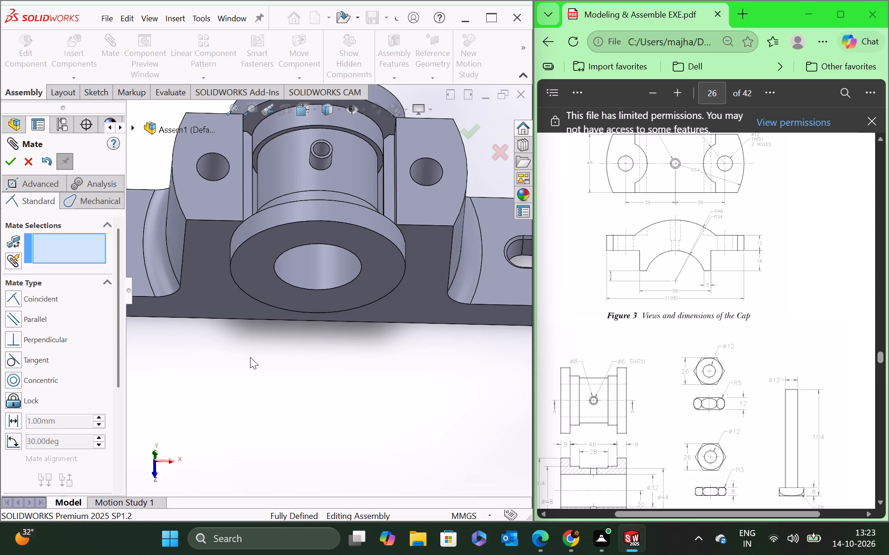
scroll(364, 331, "up", 2)
scroll(364, 331, "down", 1)
scroll(364, 331, "up", 1)
middle_click_drag(302, 375, 308, 336)
left_click(4, 157)
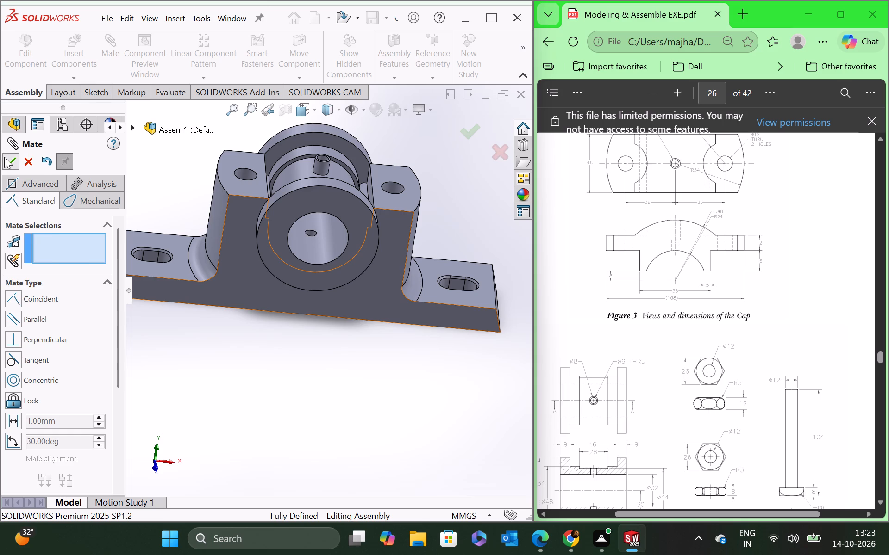
Insert Part2, the cap, and place it in front of the casting.
left_click(73, 71)
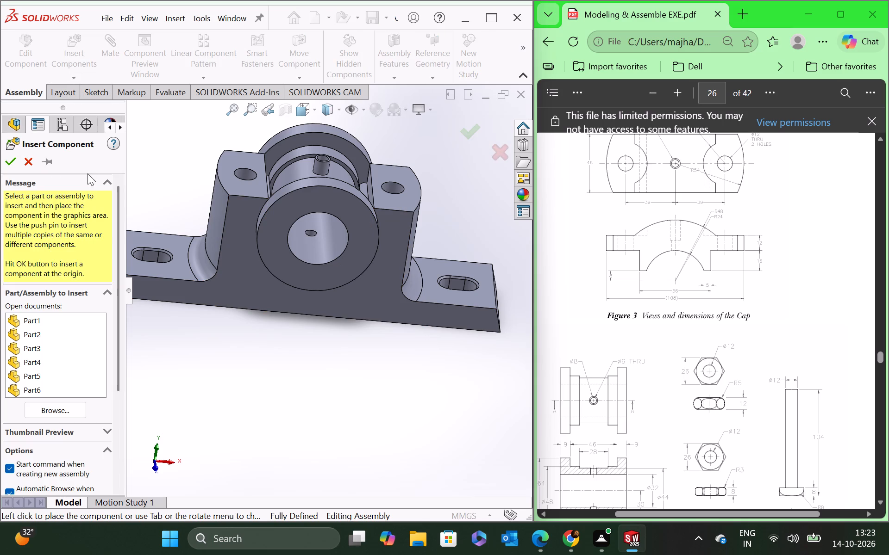
left_click(27, 335)
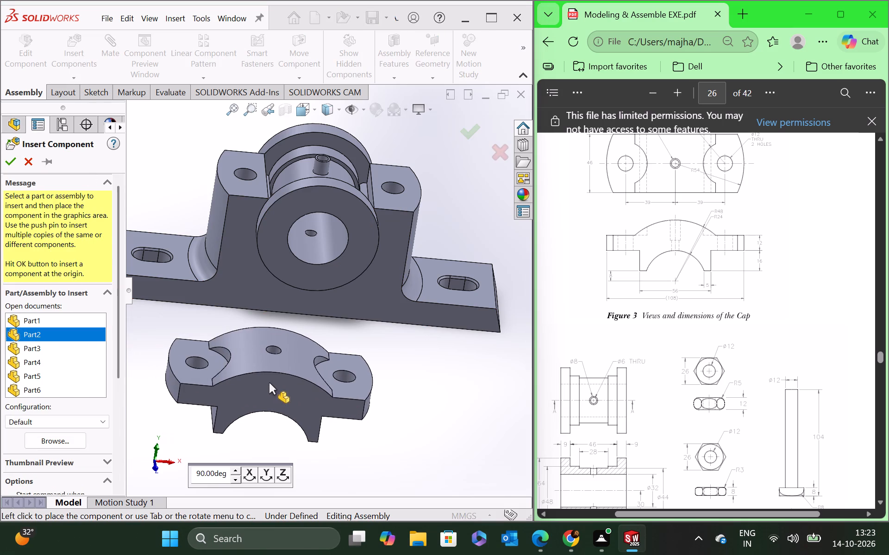
left_click(276, 378)
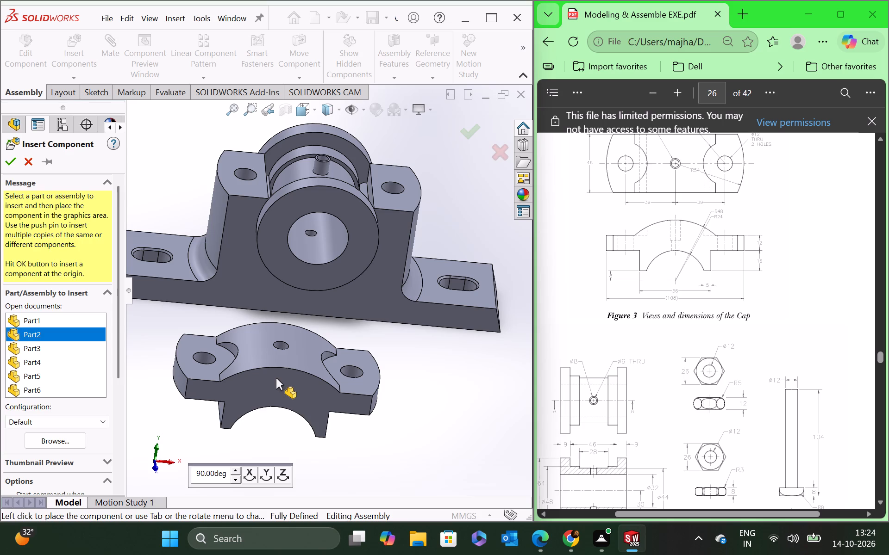
Add a concentric mate between the cap's semicircular bore and the bushing's outer cylindrical face.
scroll(261, 426, "up", 2)
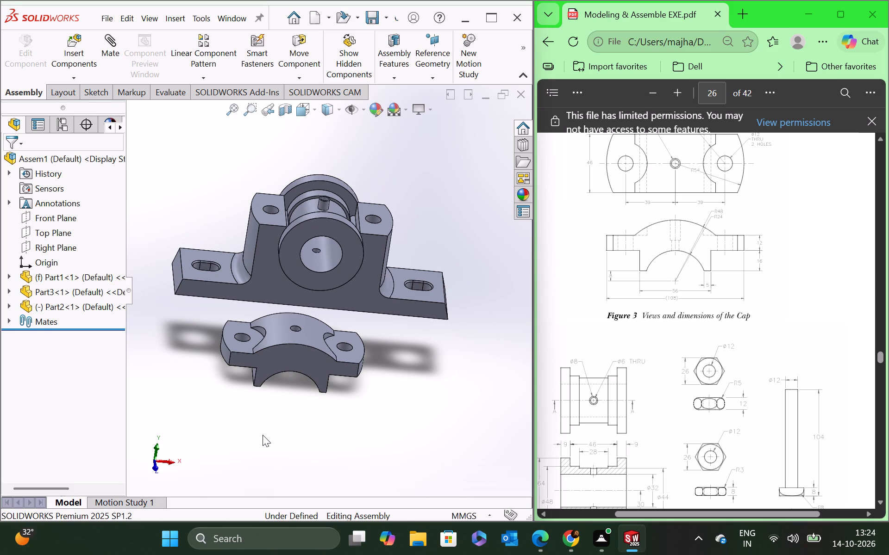
middle_click_drag(263, 435, 269, 380)
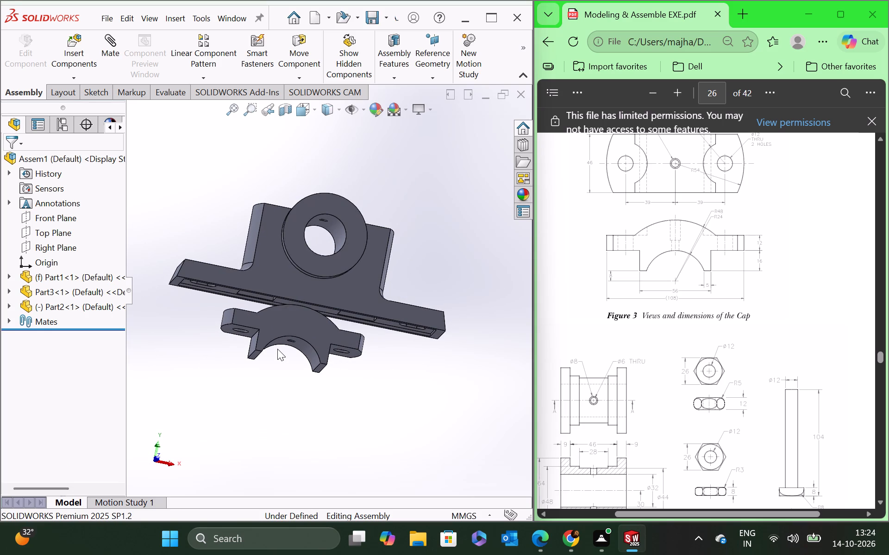
left_click(278, 340)
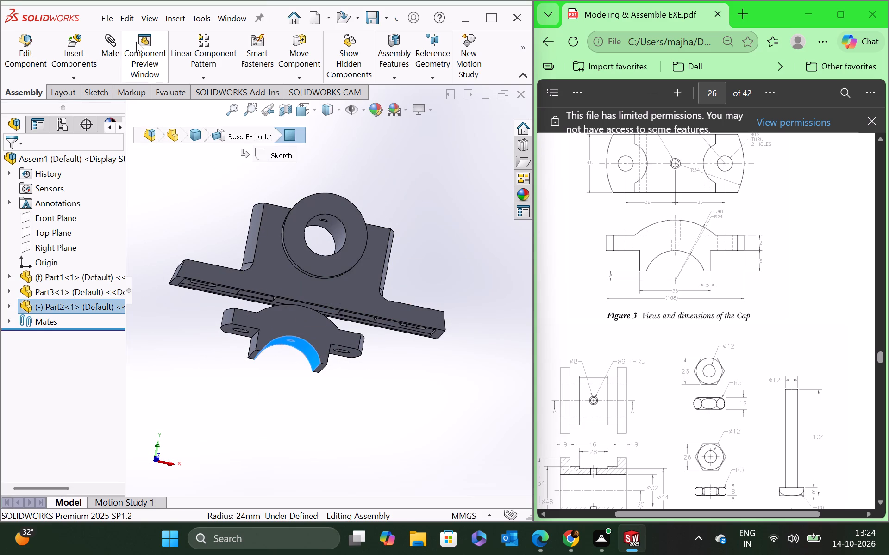
left_click(116, 45)
middle_click_drag(453, 208, 434, 322)
left_click(352, 251)
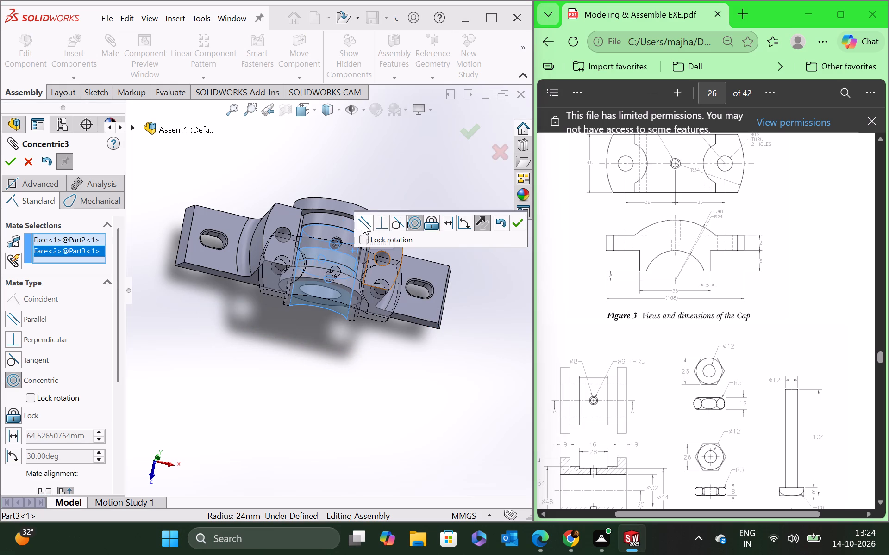
left_click(516, 225)
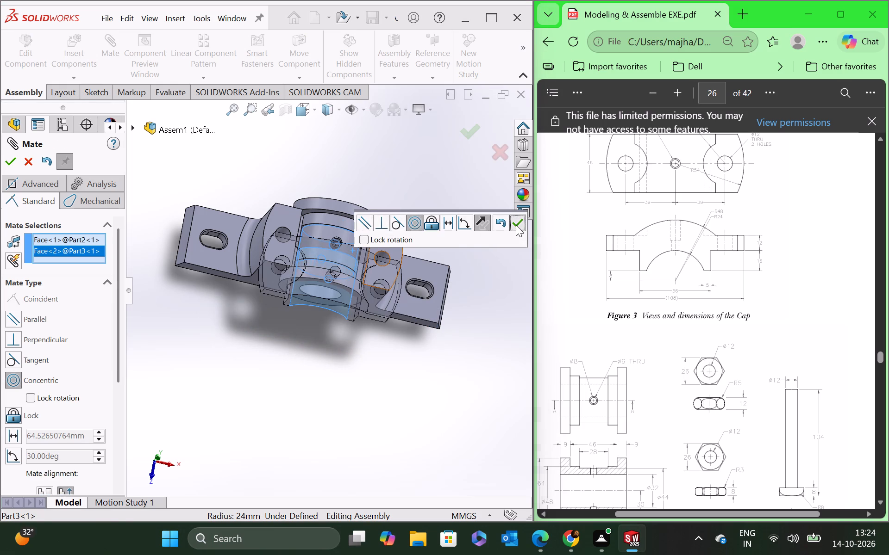
Add a parallel mate between the underside of the cap's bolt lug and the top face of the casting's pillar.
middle_click_drag(298, 339, 345, 252)
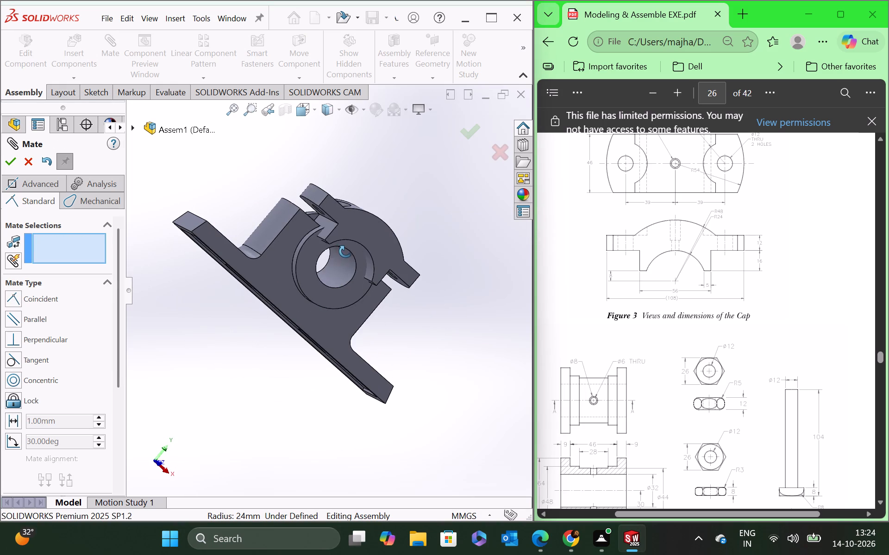
middle_click_drag(345, 252, 345, 251)
scroll(313, 218, "down", 7)
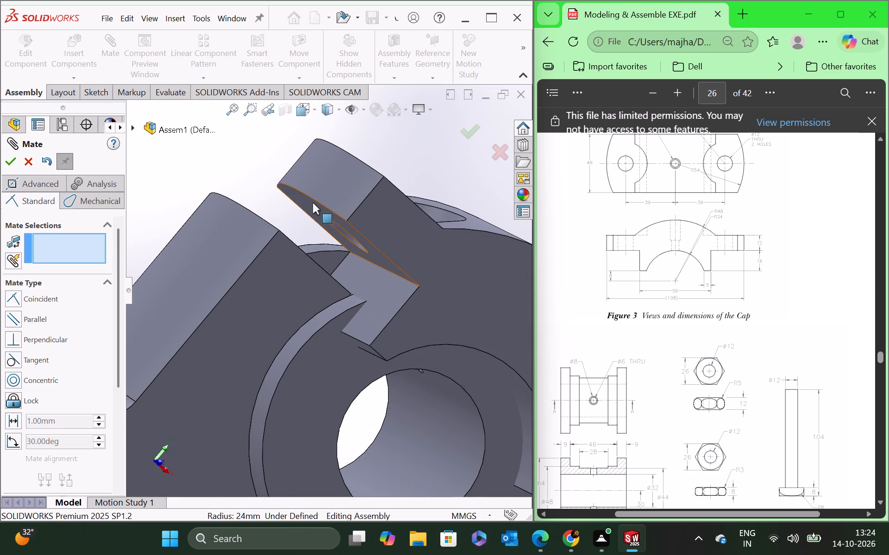
left_click(313, 203)
middle_click_drag(263, 154, 233, 210)
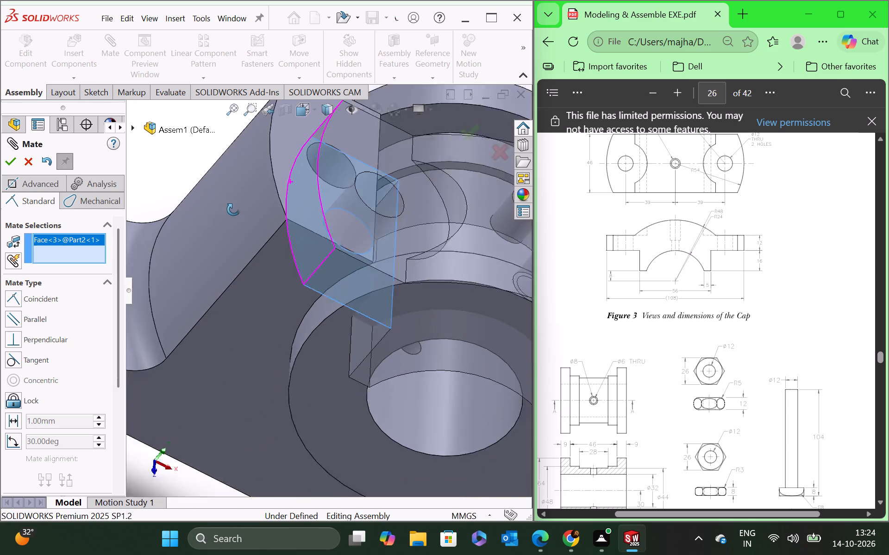
middle_click_drag(233, 210, 233, 210)
left_click(284, 132)
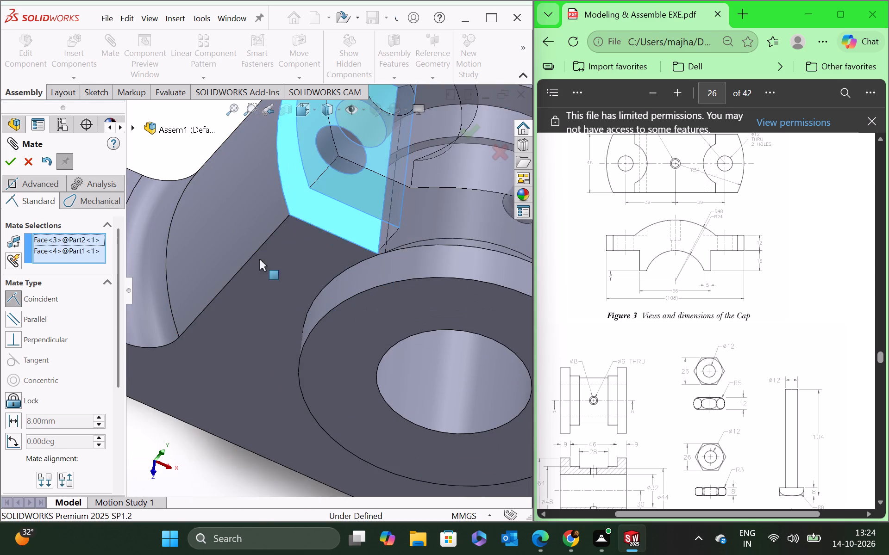
left_click(432, 234)
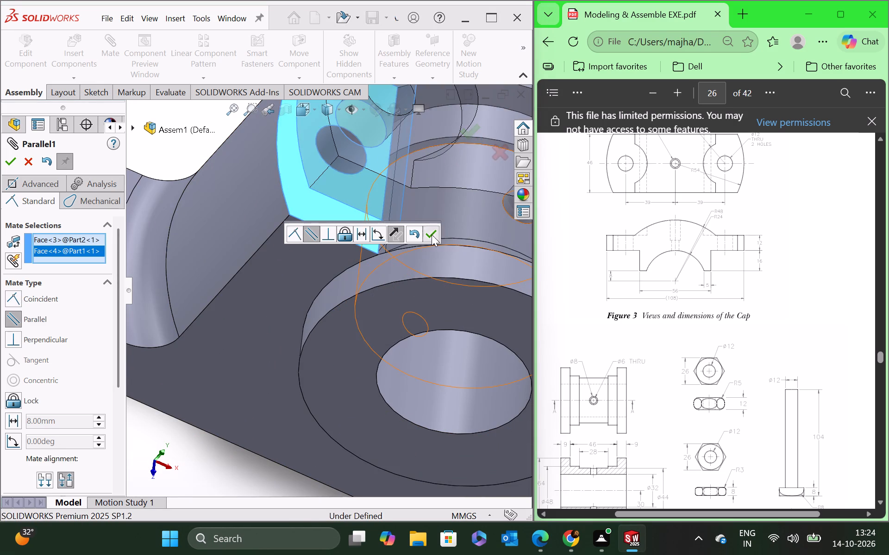
Examine the cap's seating and how its central hole lines up with the bushing's hole, and leave the Mate command.
scroll(279, 278, "up", 3)
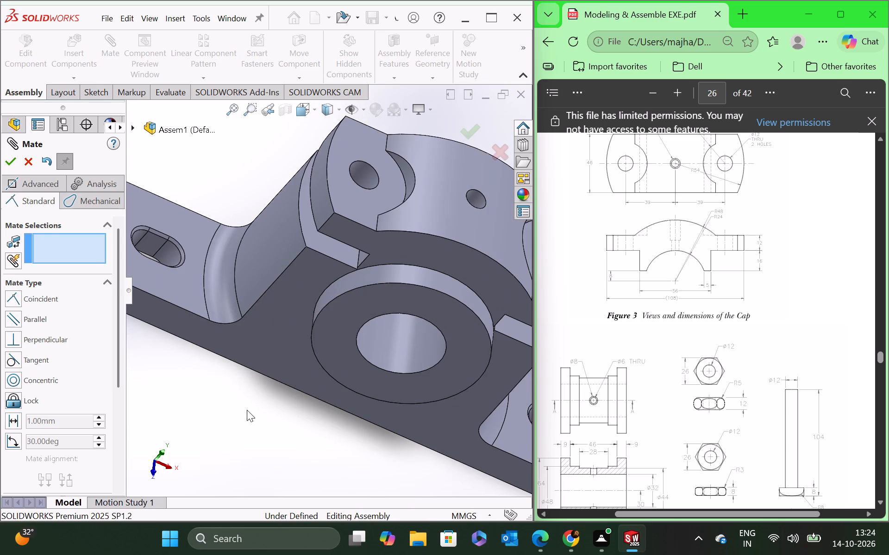
middle_click_drag(247, 410, 200, 345)
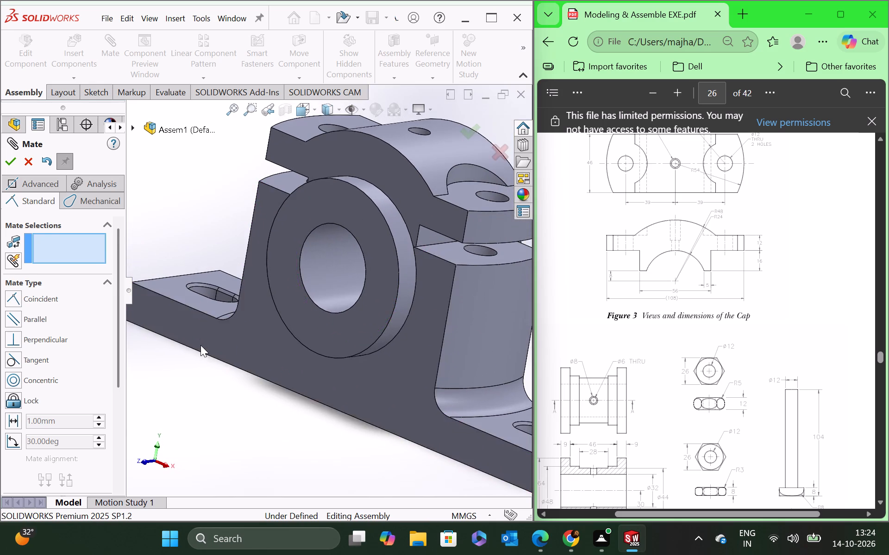
scroll(380, 173, "down", 5)
scroll(347, 219, "up", 5)
middle_click_drag(391, 172, 376, 272)
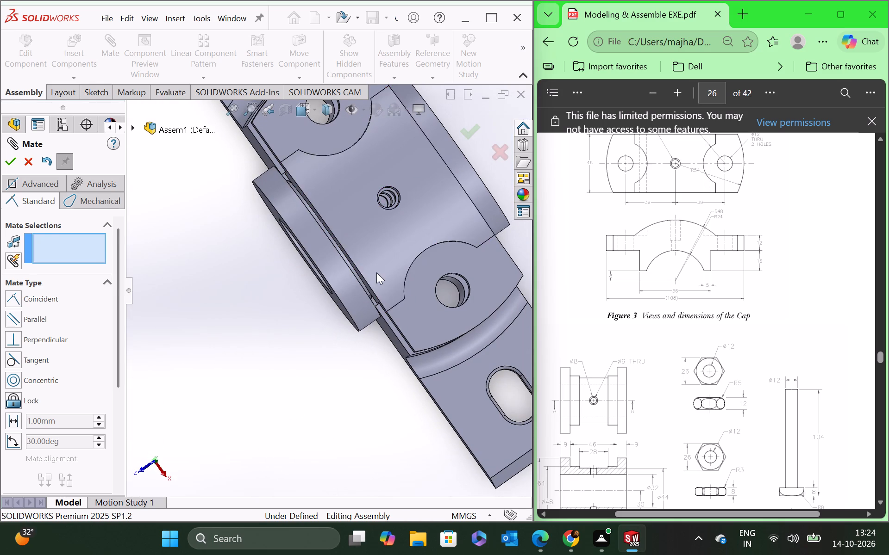
scroll(397, 230, "down", 3)
scroll(394, 233, "up", 2)
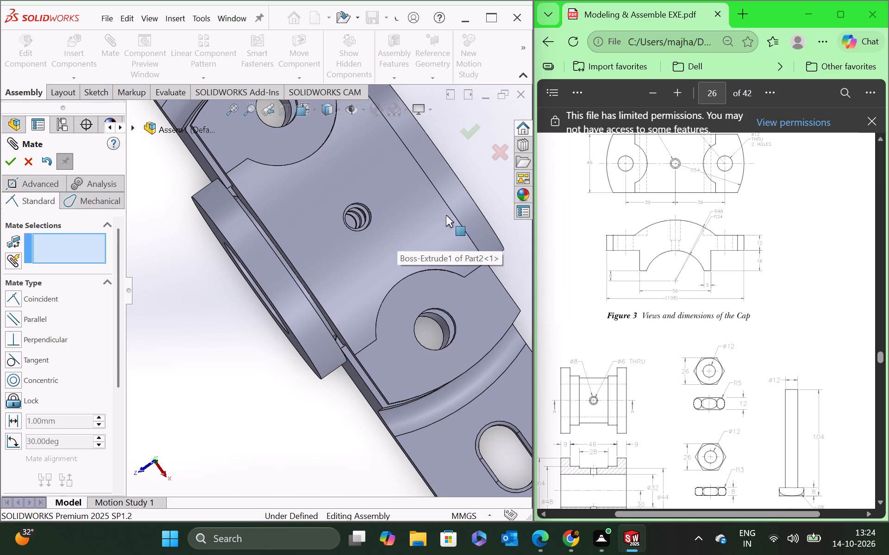
middle_click_drag(472, 176, 468, 188)
scroll(472, 176, "down", 1)
scroll(365, 205, "up", 2)
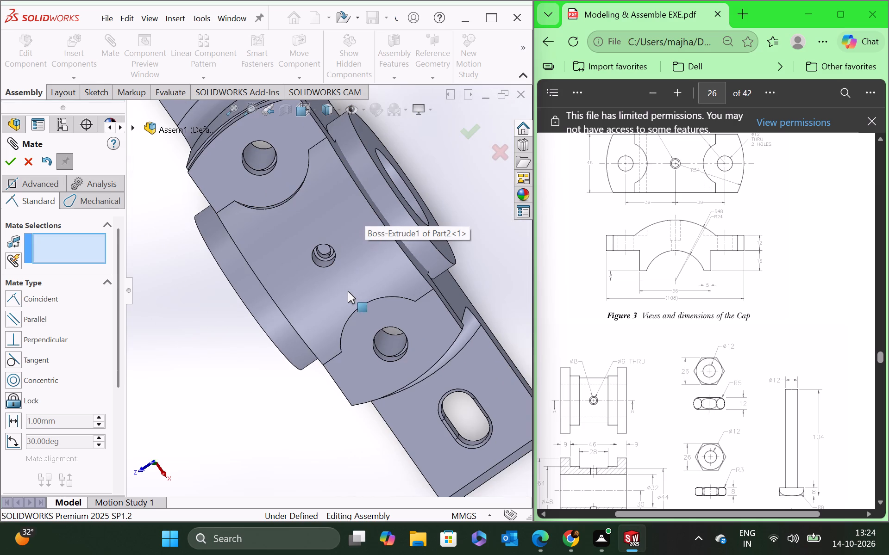
scroll(348, 291, "down", 2)
scroll(295, 308, "up", 2)
scroll(304, 250, "down", 4)
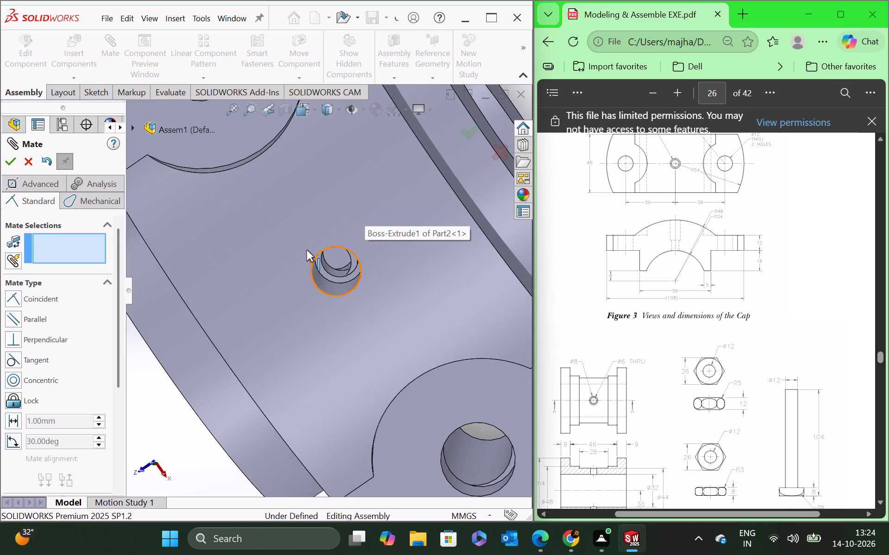
scroll(284, 335, "up", 4)
middle_click_drag(212, 362, 222, 342)
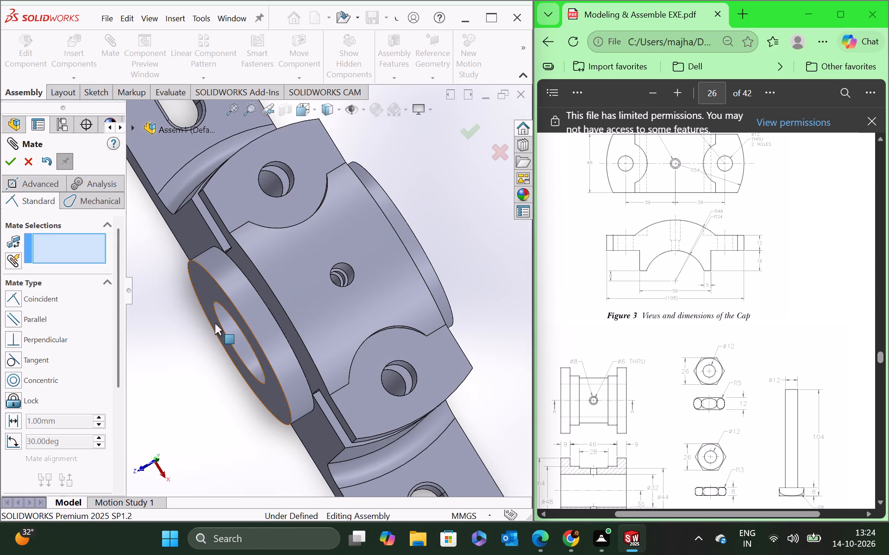
scroll(346, 264, "down", 3)
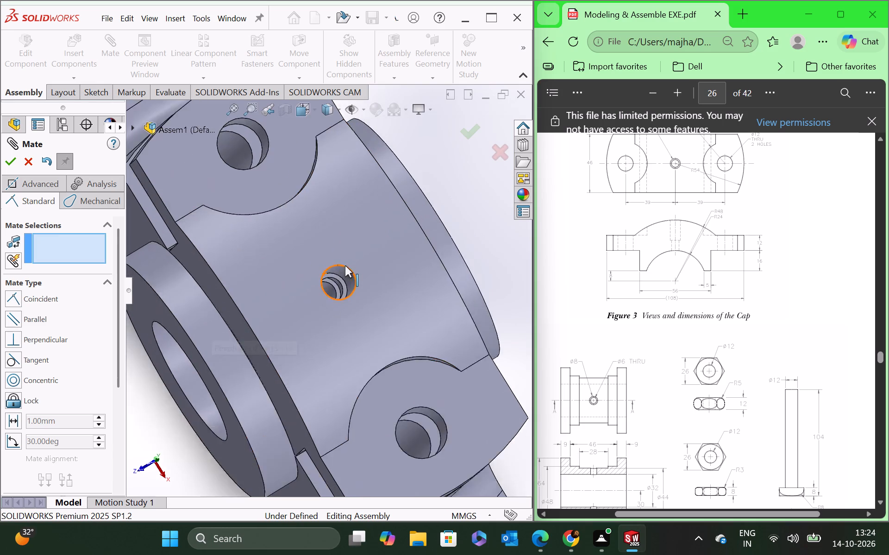
scroll(345, 265, "down", 2)
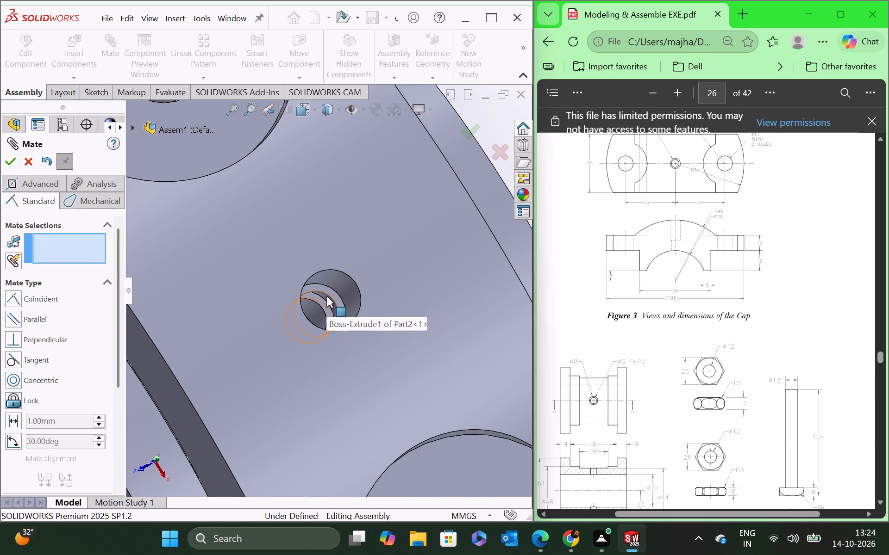
scroll(318, 306, "down", 2)
scroll(320, 302, "up", 2)
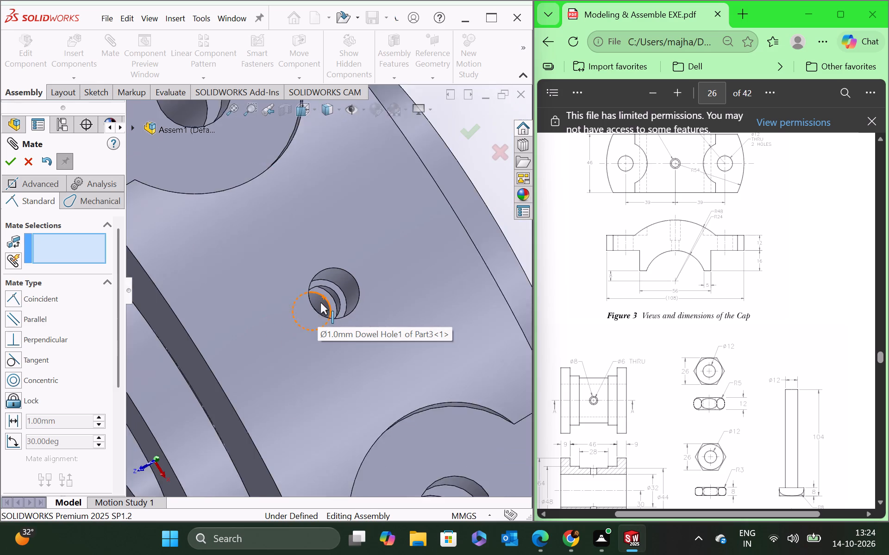
scroll(320, 302, "up", 5)
left_click(153, 340)
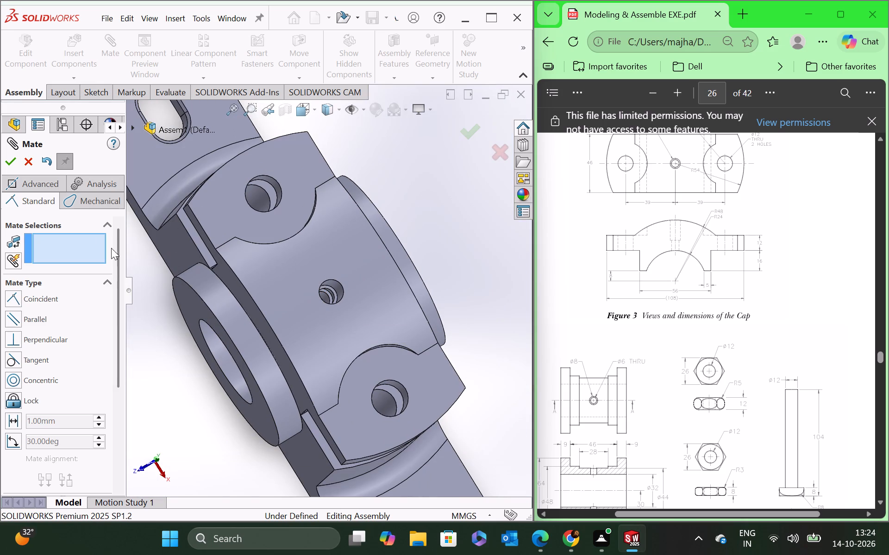
left_click(24, 153)
left_click(28, 164)
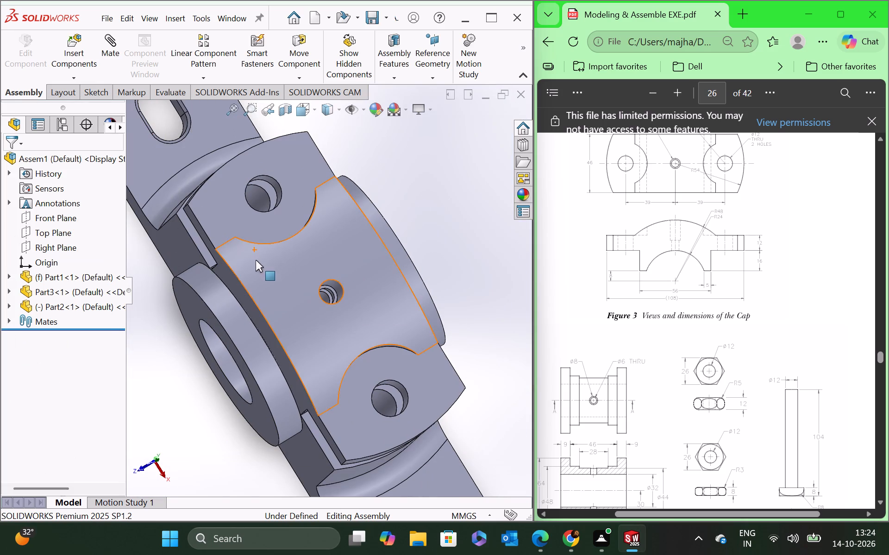
Slide the cap along the bushing's axis until the bushing's small top hole is exposed.
left_click_drag(256, 263, 315, 235)
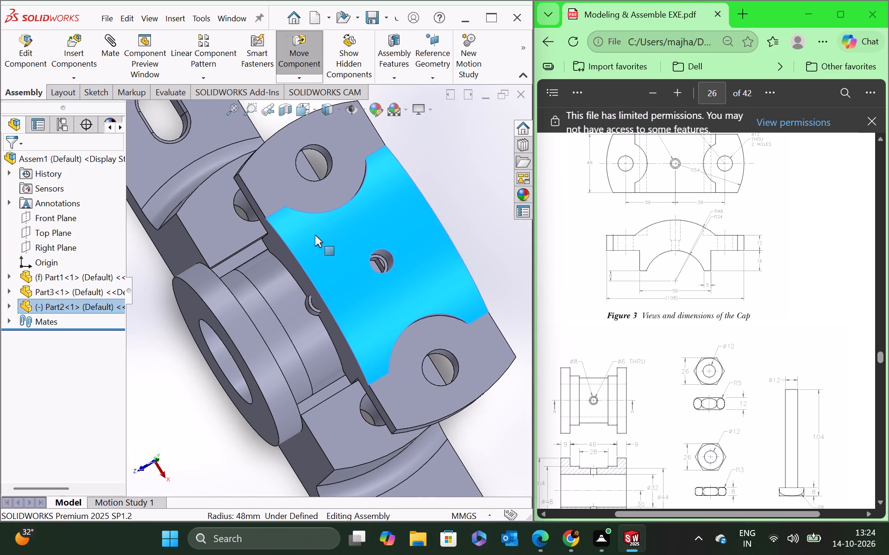
left_click_drag(315, 235, 363, 216)
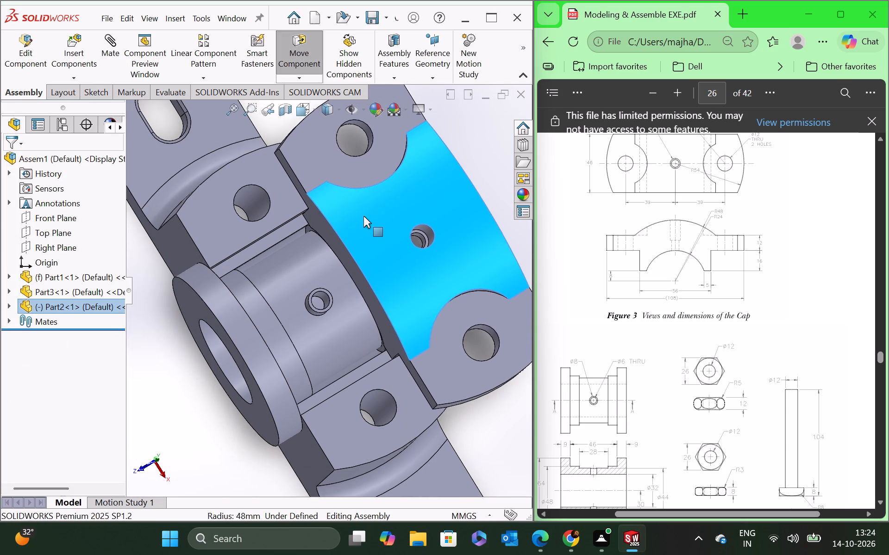
left_click_drag(363, 216, 361, 216)
left_click(493, 433)
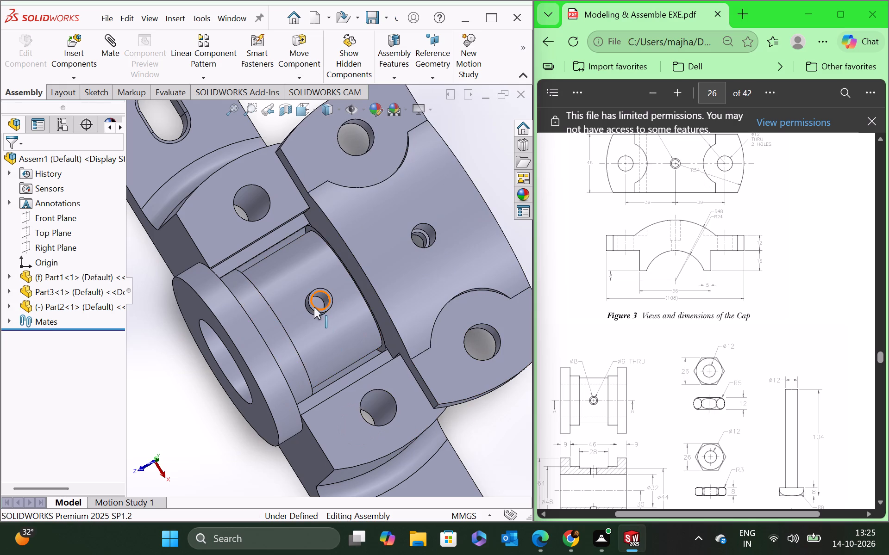
Examine the bushing's top hole and compare it with the cap, casting and brasses drawings in the PDF.
scroll(287, 338, "up", 5)
scroll(320, 302, "down", 5)
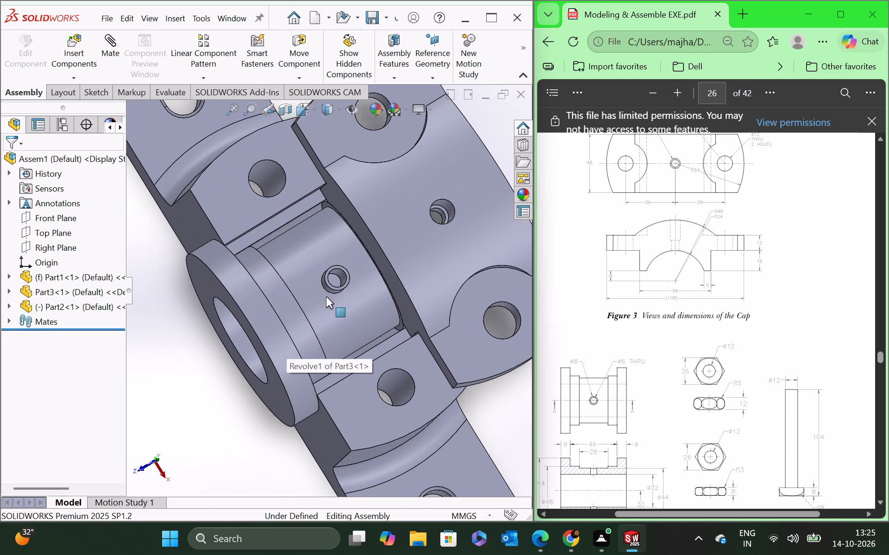
scroll(341, 275, "up", 4)
scroll(329, 286, "down", 3)
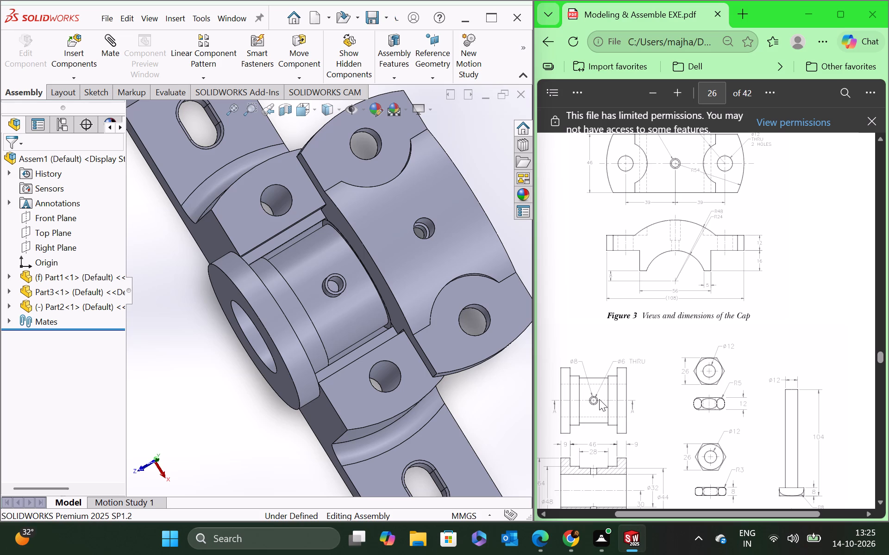
scroll(787, 419, "down", 3)
scroll(696, 351, "up", 7)
scroll(696, 351, "down", 3)
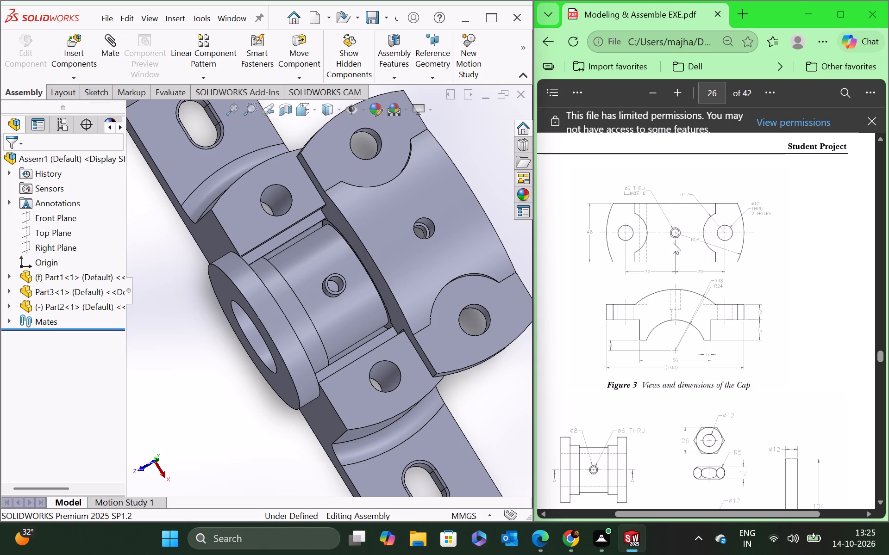
scroll(666, 250, "up", 6)
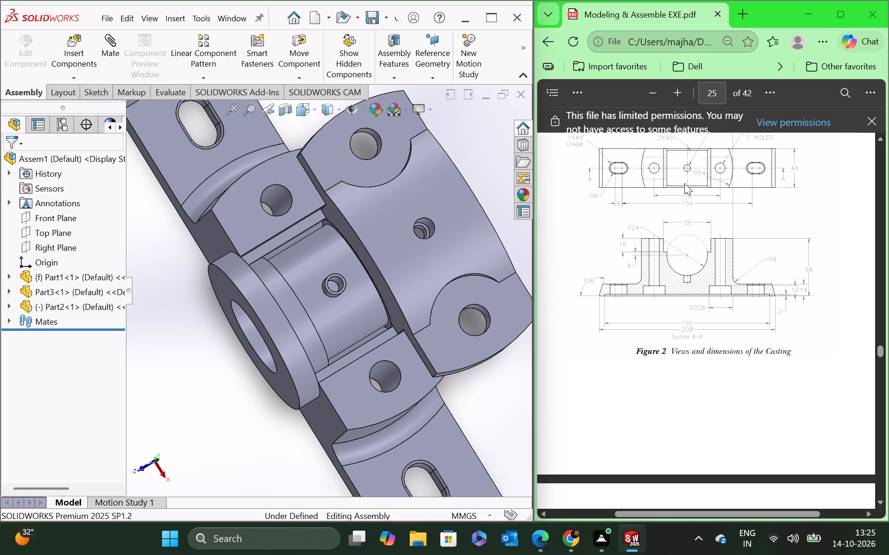
scroll(685, 173, "up", 1)
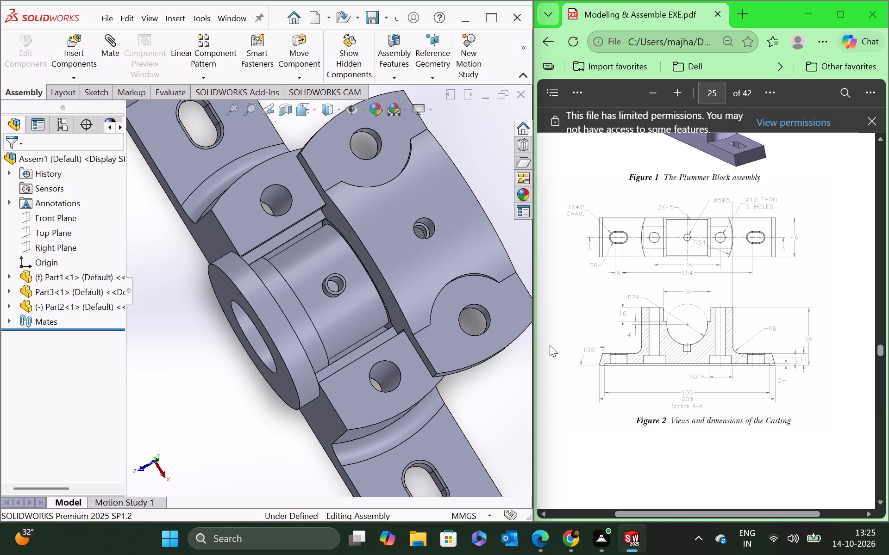
scroll(559, 355, "down", 5)
scroll(628, 391, "down", 4)
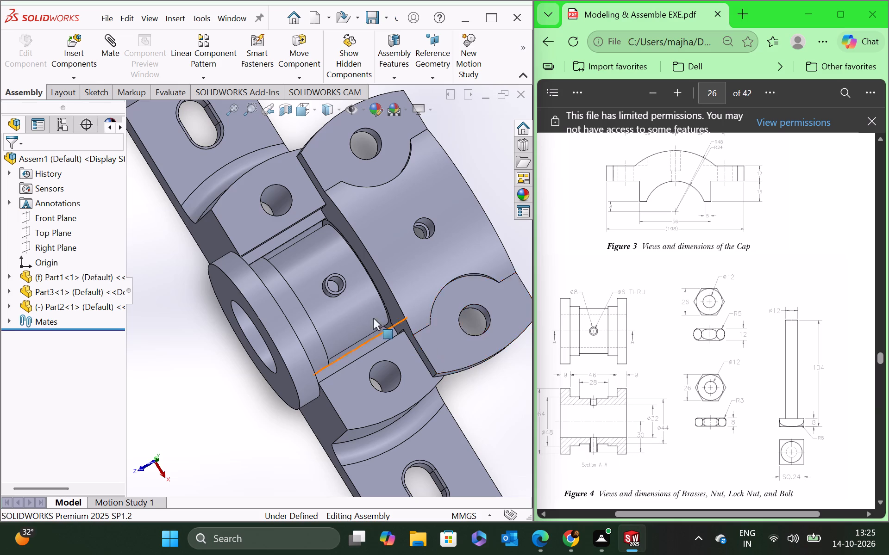
Delete the cap component (Part2) from the assembly together with its dependent mates.
scroll(365, 312, "up", 3)
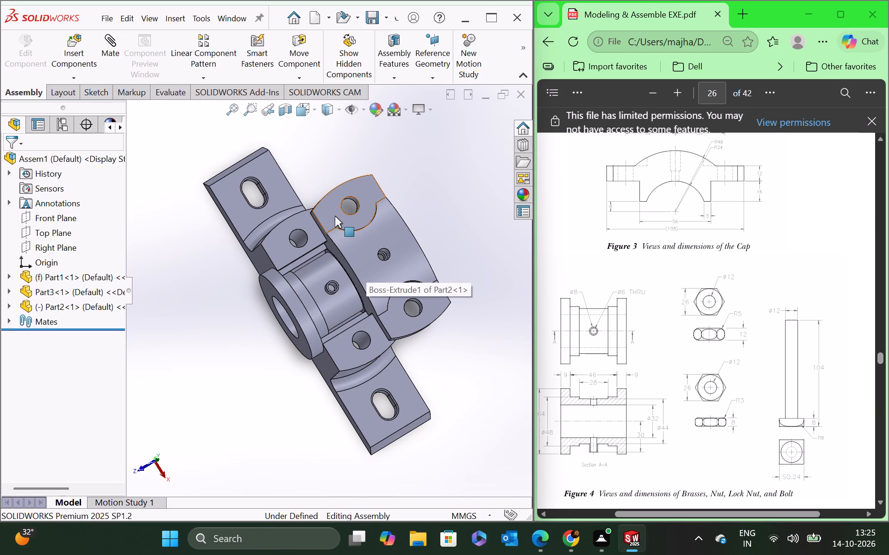
right_click(83, 306)
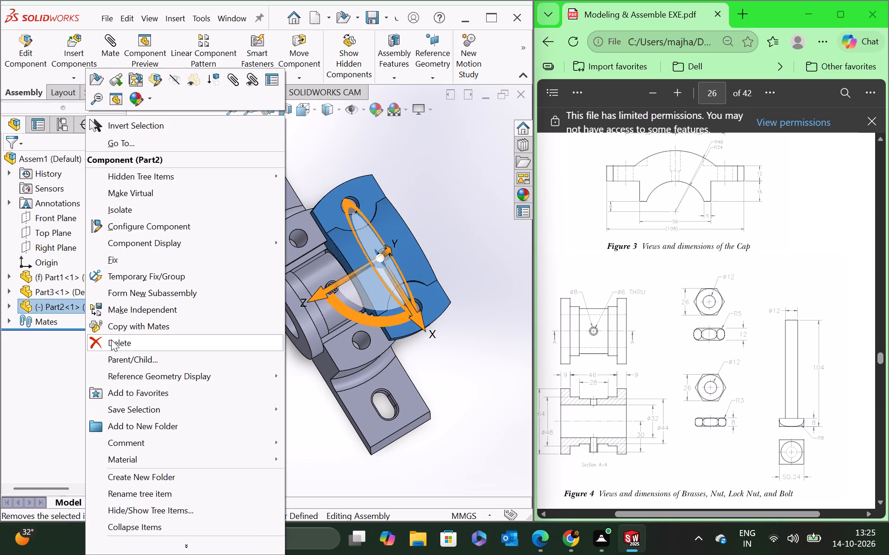
left_click(112, 339)
left_click(532, 193)
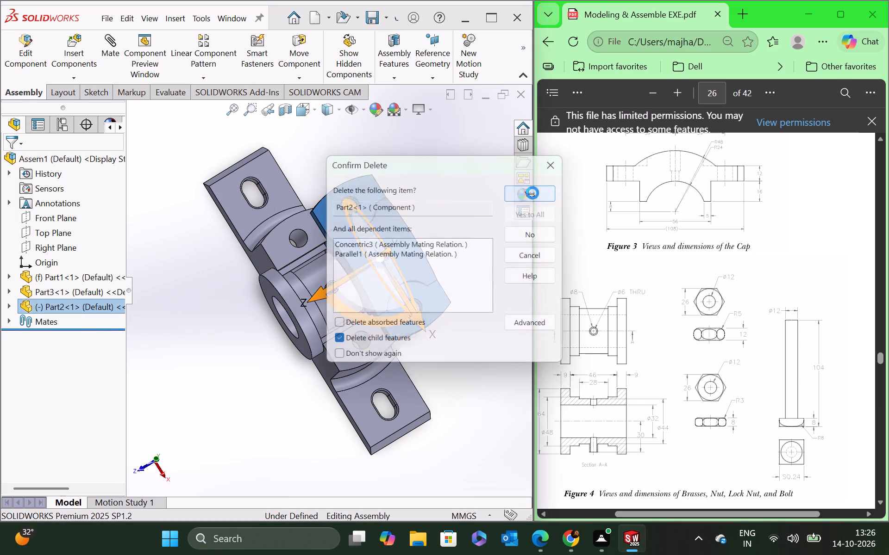
Delete the two concentric mates, Concentric2 and Concentric1, that tie the bushing to the casting.
left_click(6, 303)
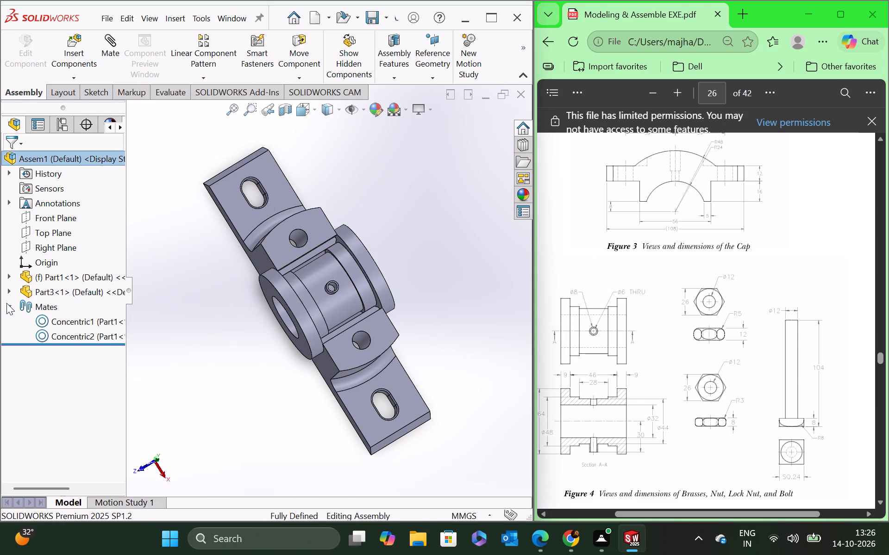
right_click(66, 336)
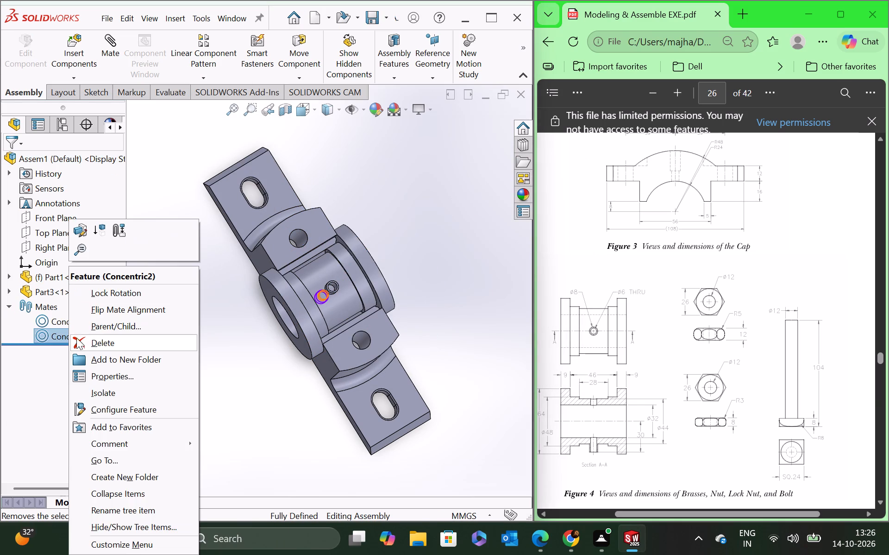
left_click(91, 342)
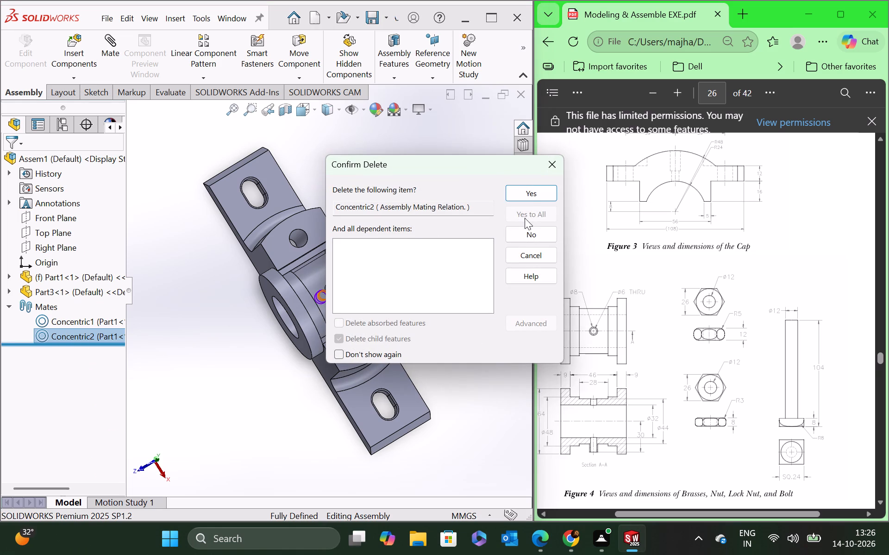
left_click(530, 196)
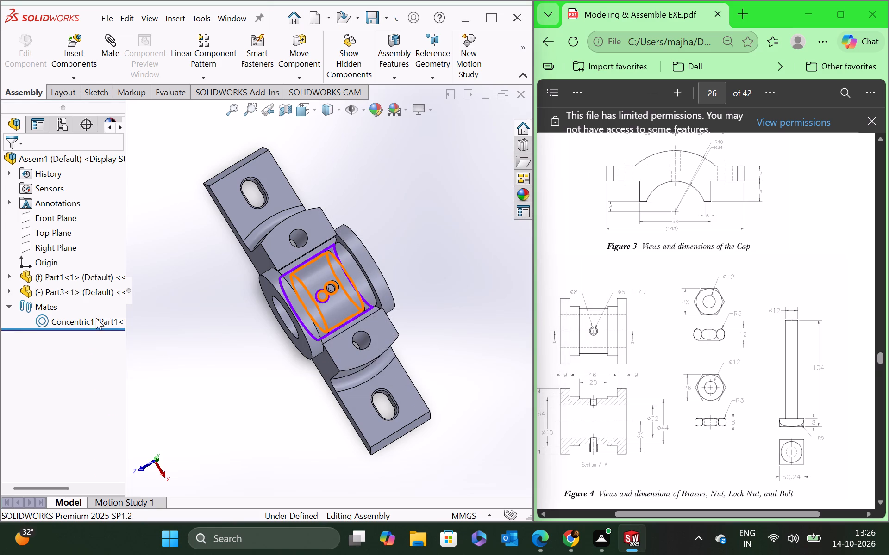
right_click(91, 322)
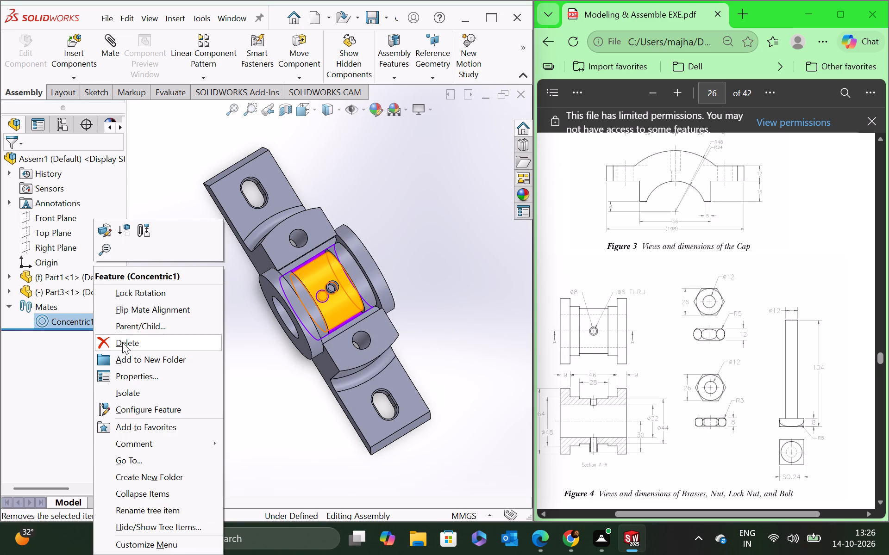
left_click(122, 342)
left_click(534, 190)
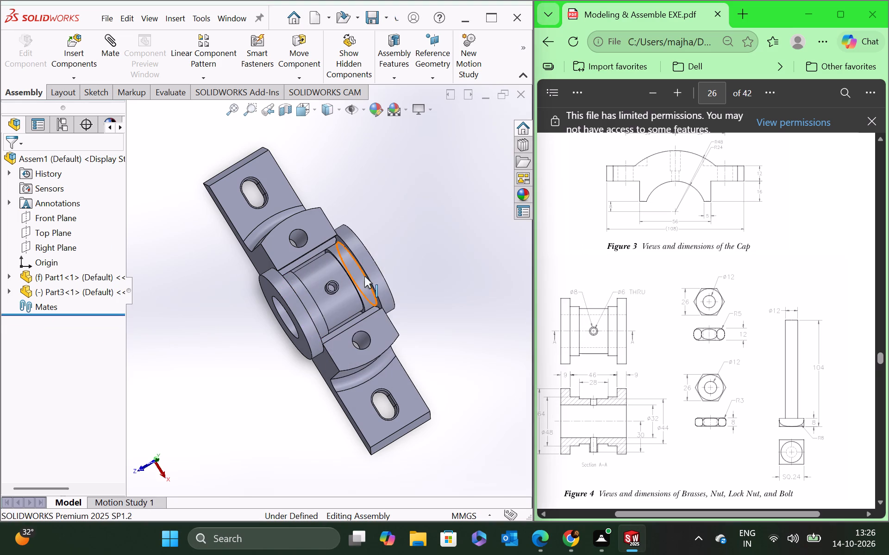
Delete the bushing component (Part3) from the assembly, leaving only the casting.
right_click(370, 261)
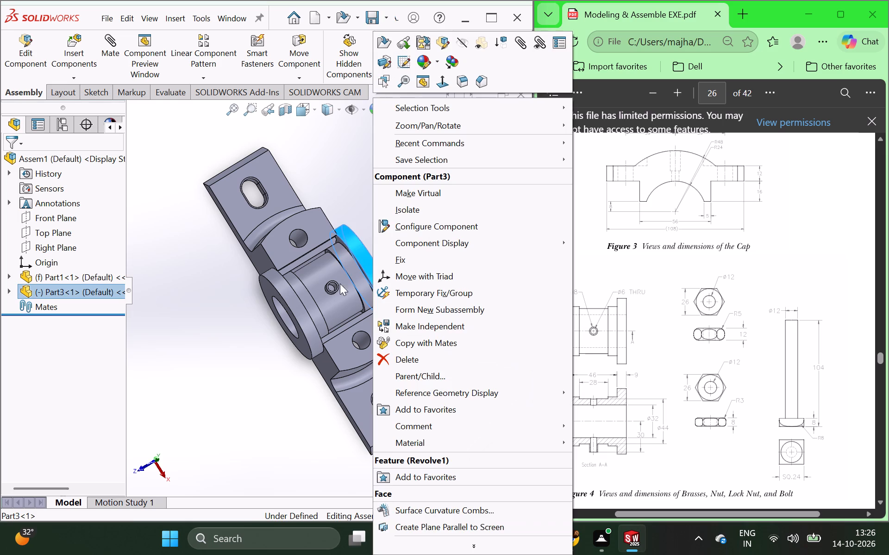
left_click(399, 358)
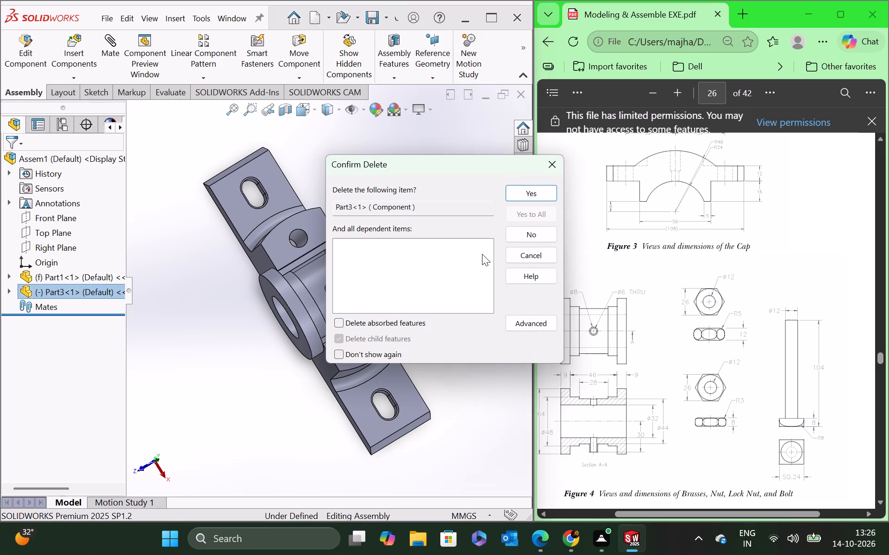
left_click(535, 193)
Examine the casting's curved bearing seat and the small locating hole at its bottom.
scroll(384, 276, "up", 2)
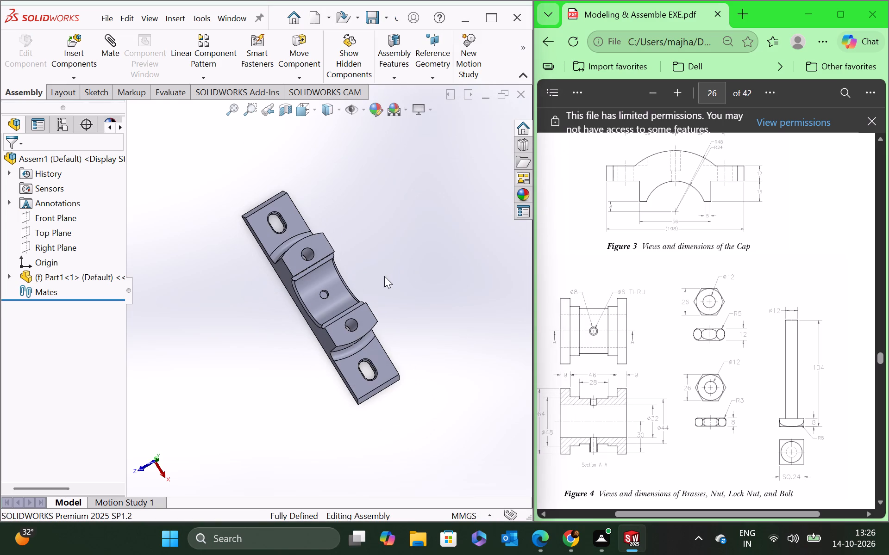
middle_click_drag(392, 283, 381, 297)
scroll(328, 296, "down", 4)
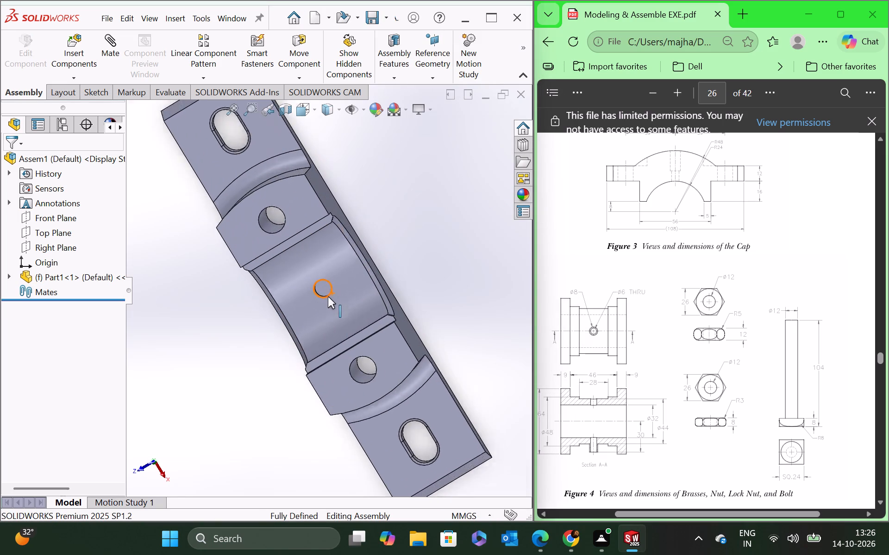
scroll(328, 296, "down", 2)
middle_click_drag(407, 241, 419, 228)
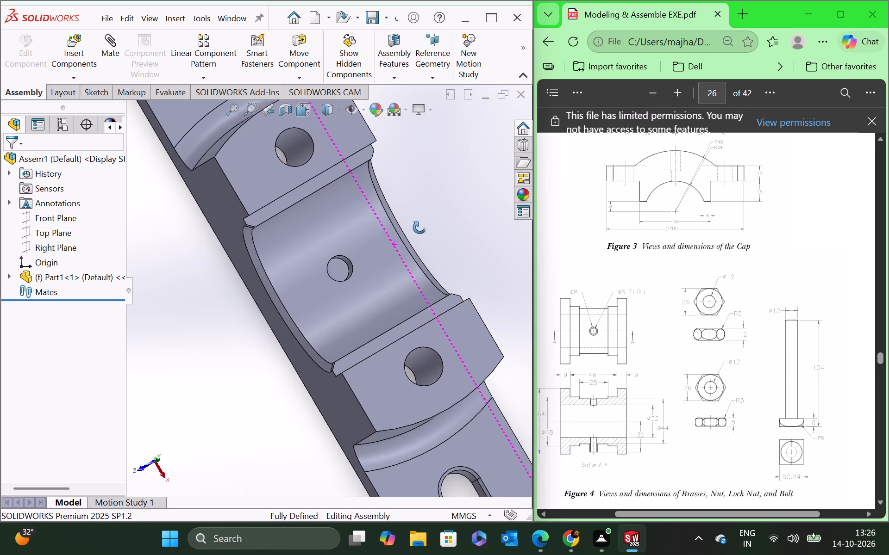
middle_click_drag(419, 228, 418, 226)
scroll(363, 248, "up", 2)
middle_click_drag(229, 325, 238, 331)
Insert Part3, rotate it in 90° turns until its axis follows the casting's bore with the pin underneath, and place it beside the casting.
left_click(81, 64)
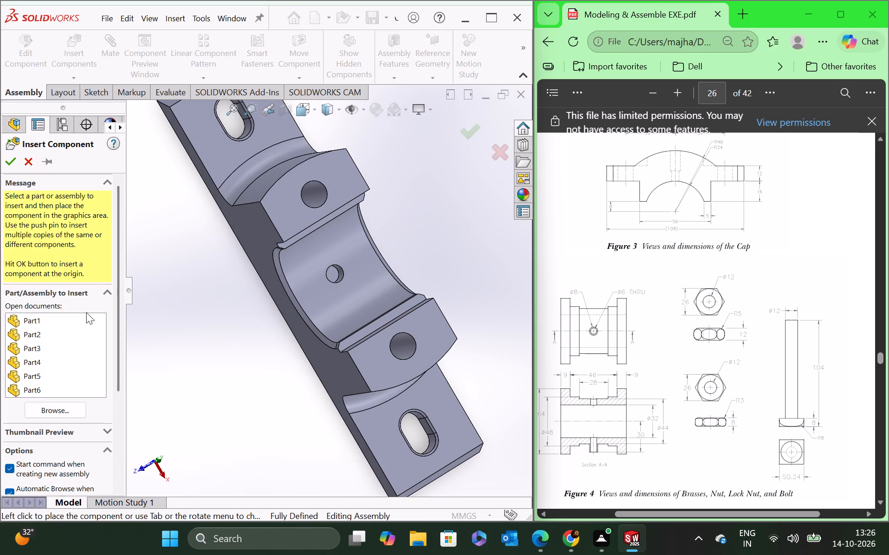
left_click(16, 349)
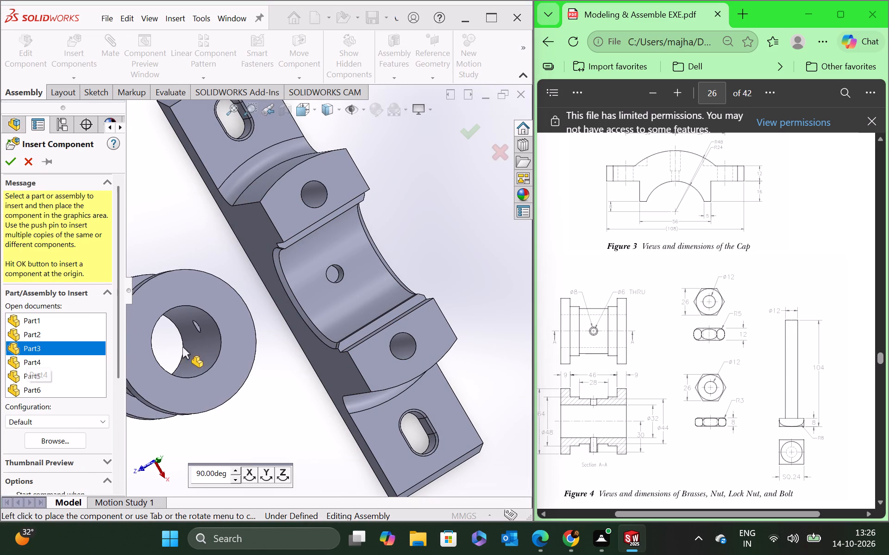
left_click(266, 477)
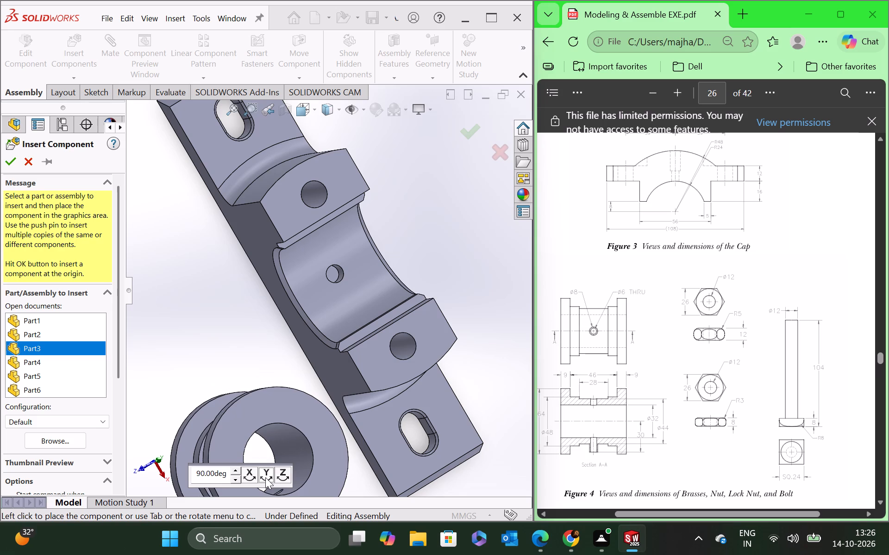
left_click(267, 474)
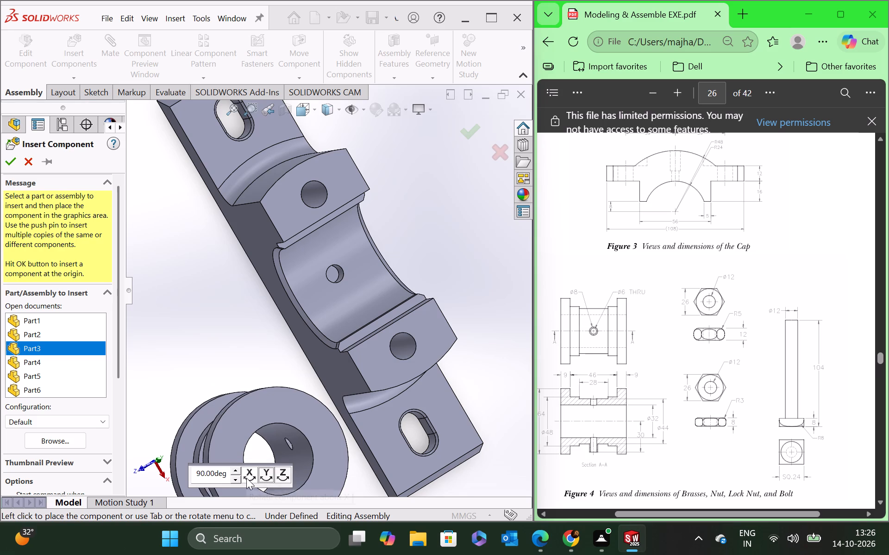
left_click(246, 478)
left_click(264, 477)
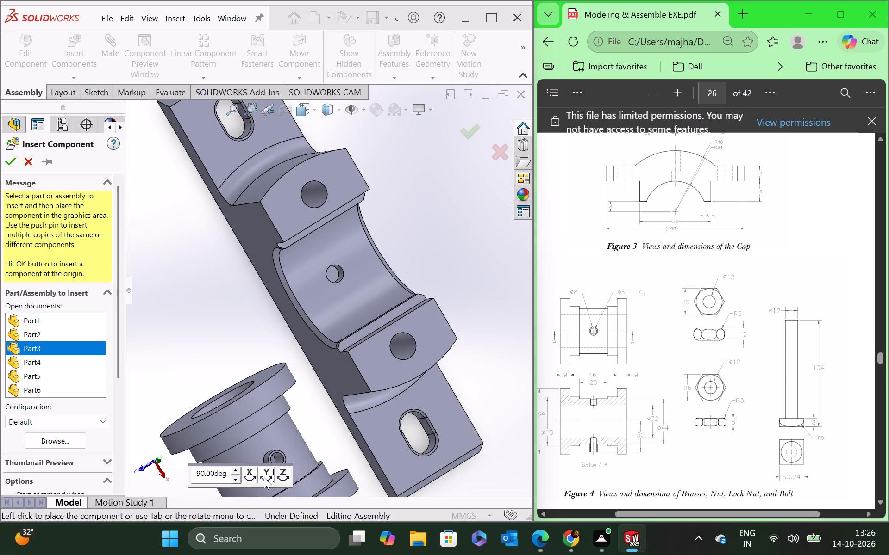
left_click(264, 477)
left_click(279, 477)
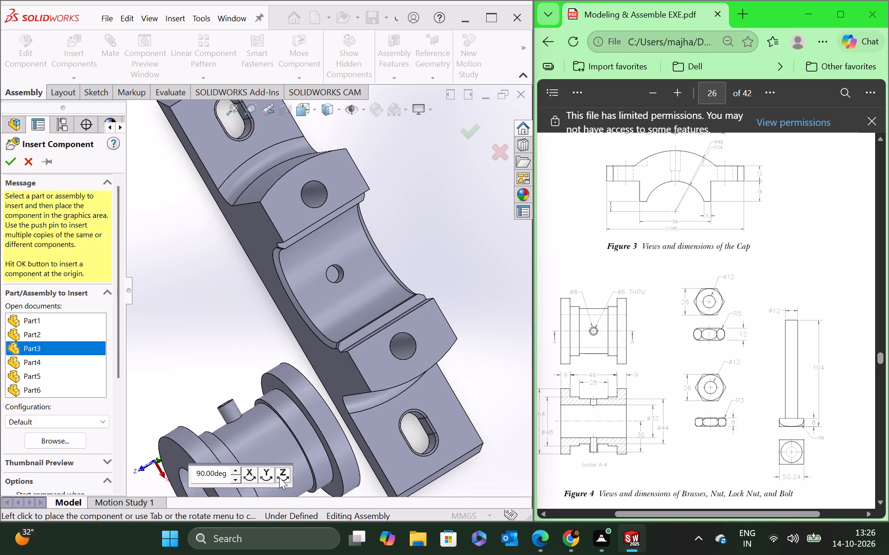
left_click(279, 477)
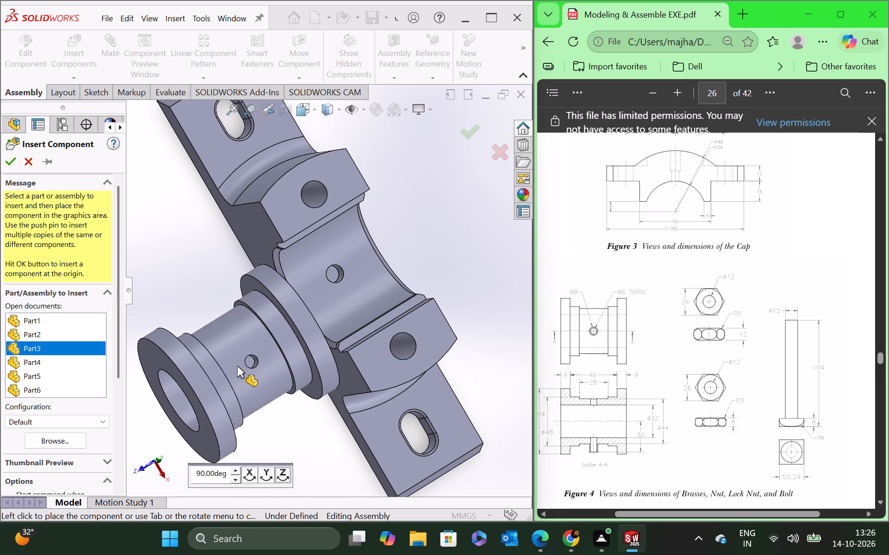
left_click(233, 381)
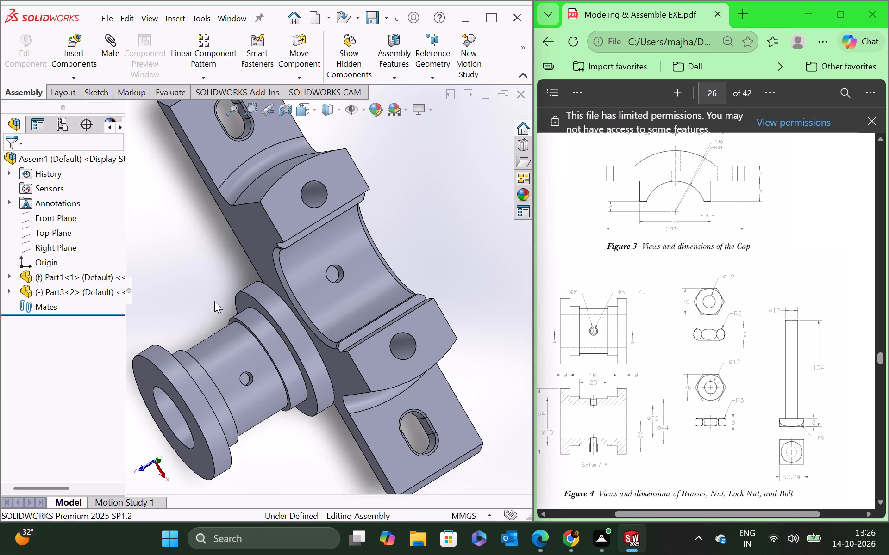
Add a concentric mate between the bushing's middle cylindrical face and the casting's curved bearing seat.
left_click(118, 53)
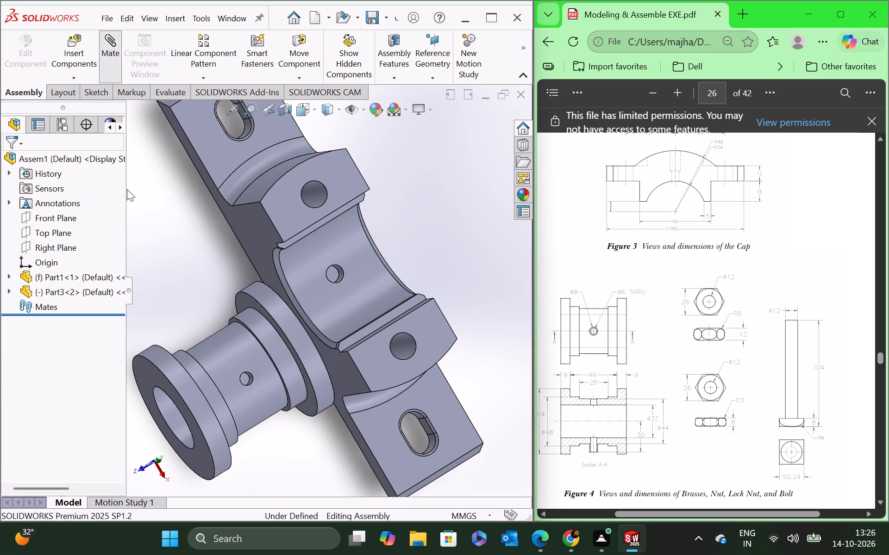
left_click(224, 362)
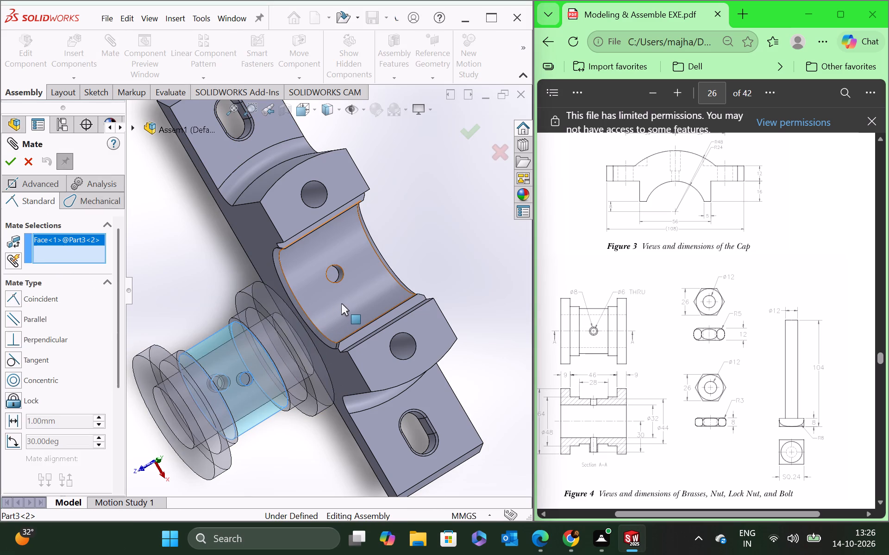
left_click(348, 303)
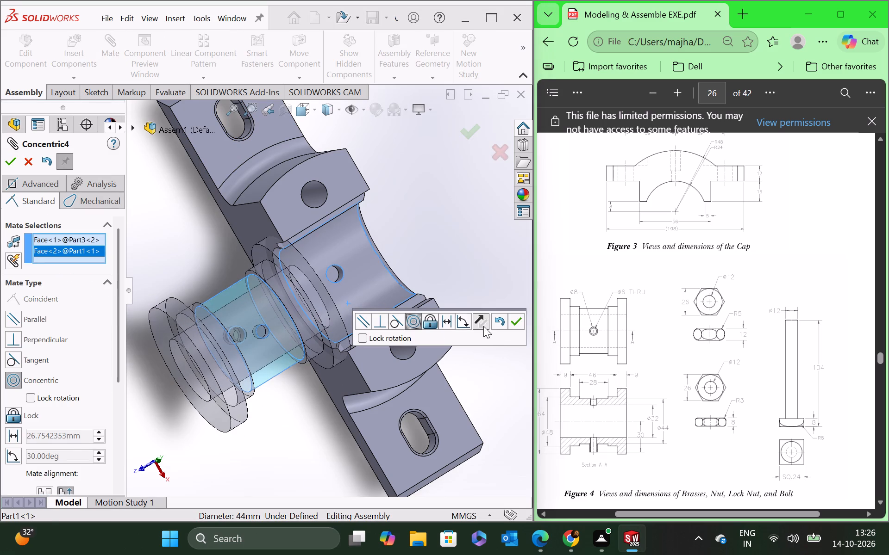
left_click(518, 326)
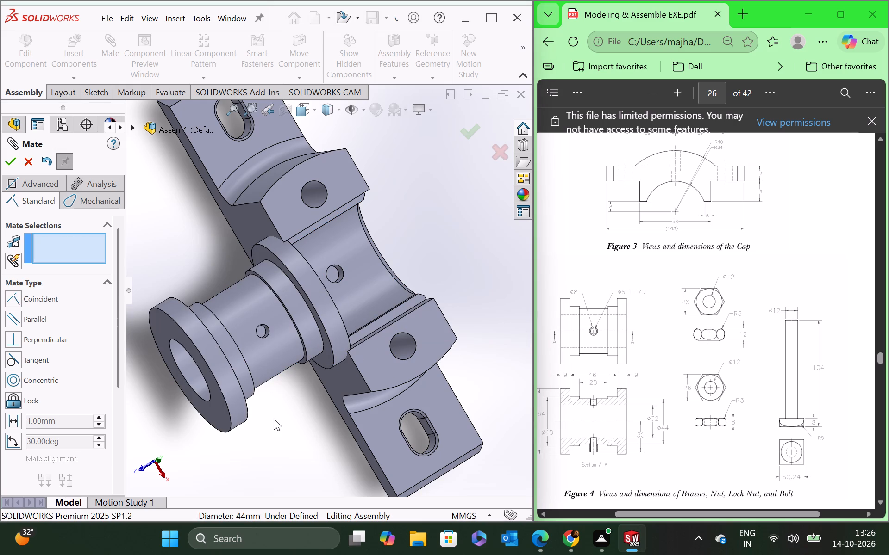
Add a concentric mate between the bushing's small pin and the locating hole in the casting's bearing seat, and check how the bushing sits.
middle_click_drag(274, 419, 377, 316)
scroll(275, 394, "up", 4)
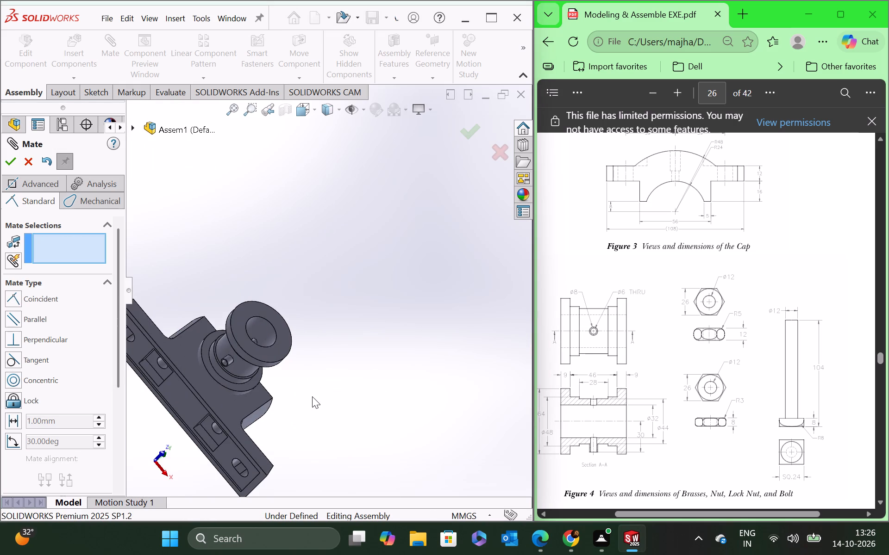
middle_click_drag(312, 396, 332, 438)
scroll(238, 378, "down", 6)
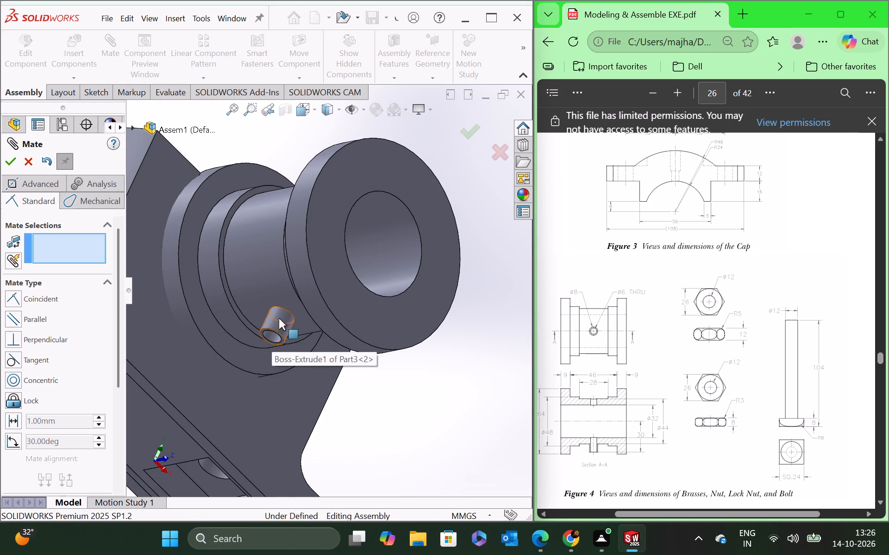
left_click(277, 321)
middle_click_drag(439, 376, 337, 466)
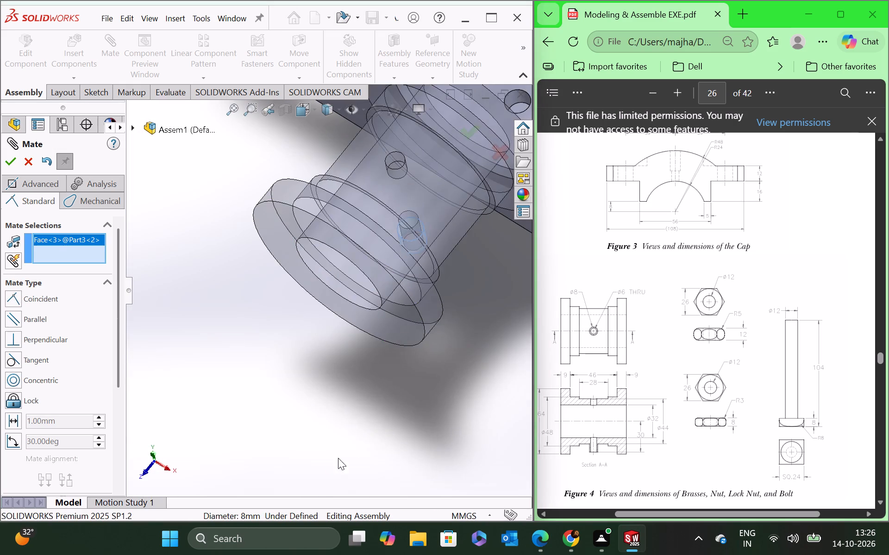
scroll(452, 316, "up", 4)
middle_click_drag(416, 322, 397, 346)
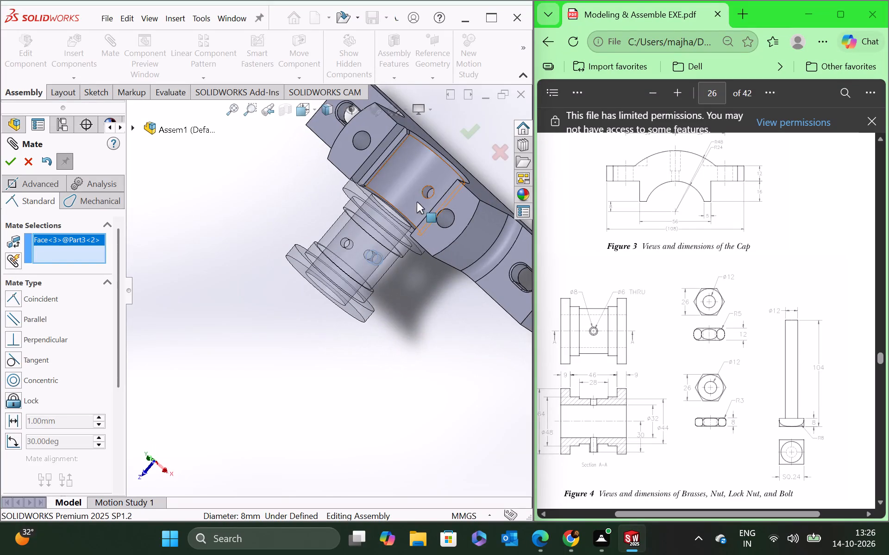
scroll(420, 189, "down", 4)
scroll(420, 189, "up", 1)
scroll(420, 189, "down", 4)
left_click(362, 281)
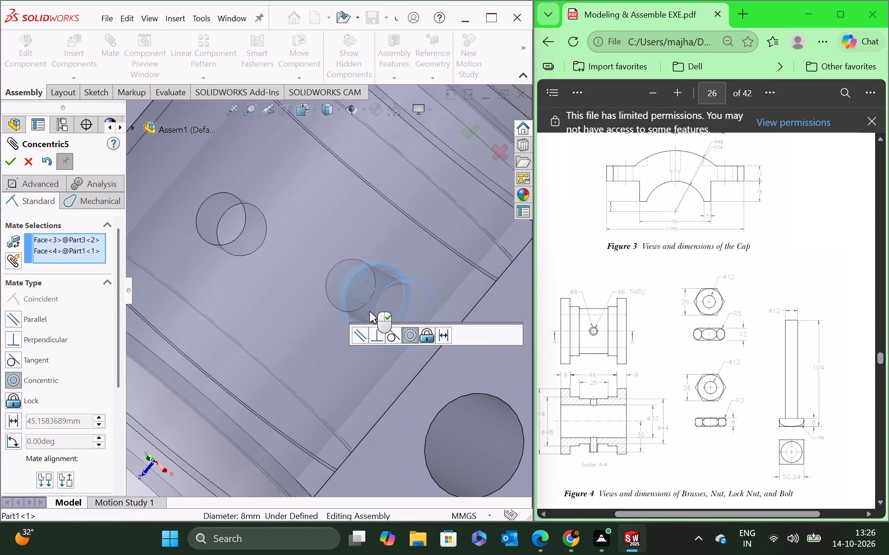
scroll(392, 293, "up", 4)
left_click(510, 334)
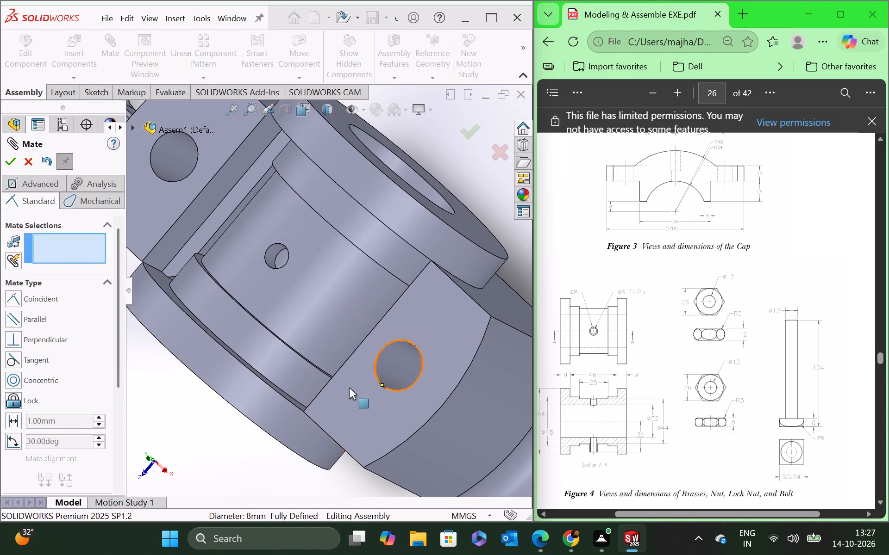
scroll(231, 425, "up", 4)
middle_click_drag(255, 387, 281, 400)
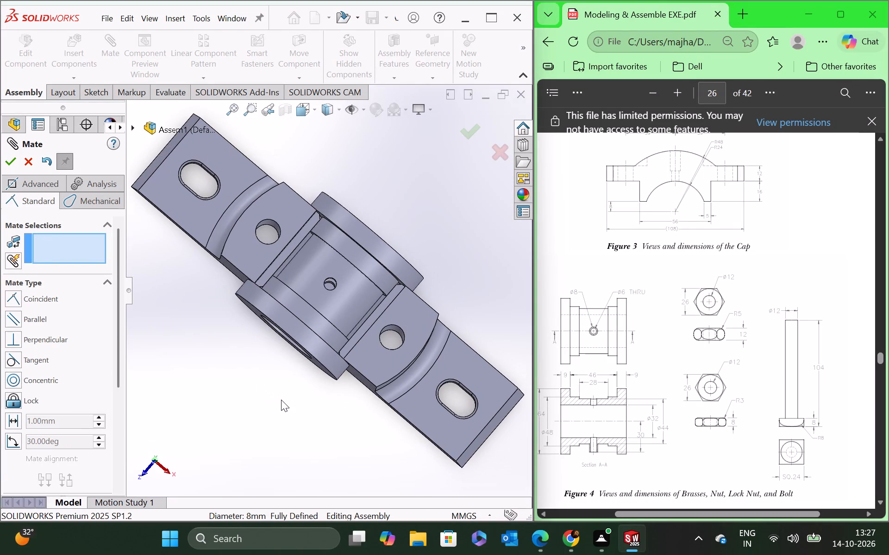
middle_click(283, 401)
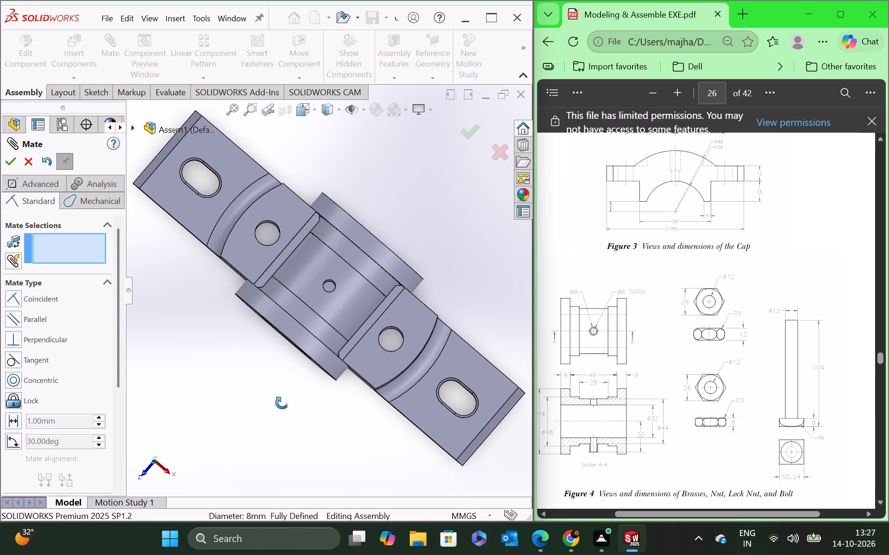
scroll(275, 383, "down", 3)
scroll(262, 374, "up", 2)
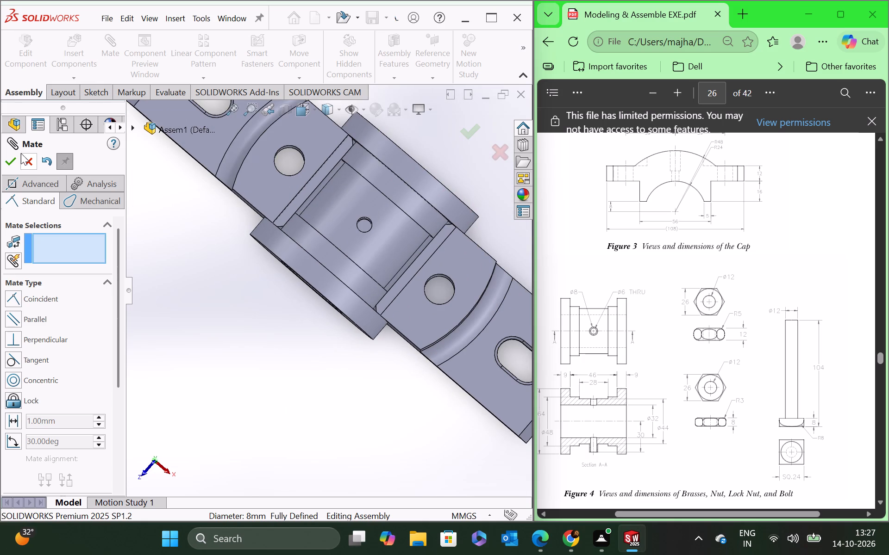
Insert the cap, Part2, and place it beside the casting.
left_click(9, 161)
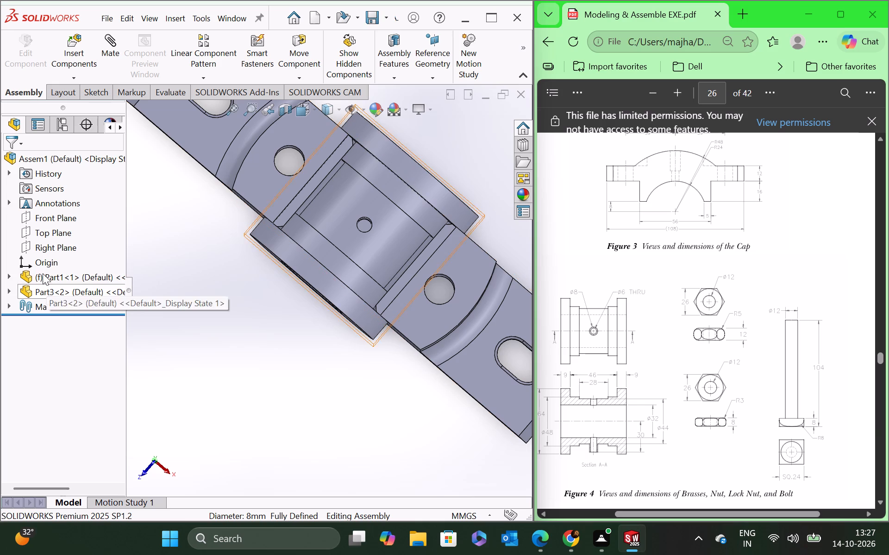
left_click(63, 37)
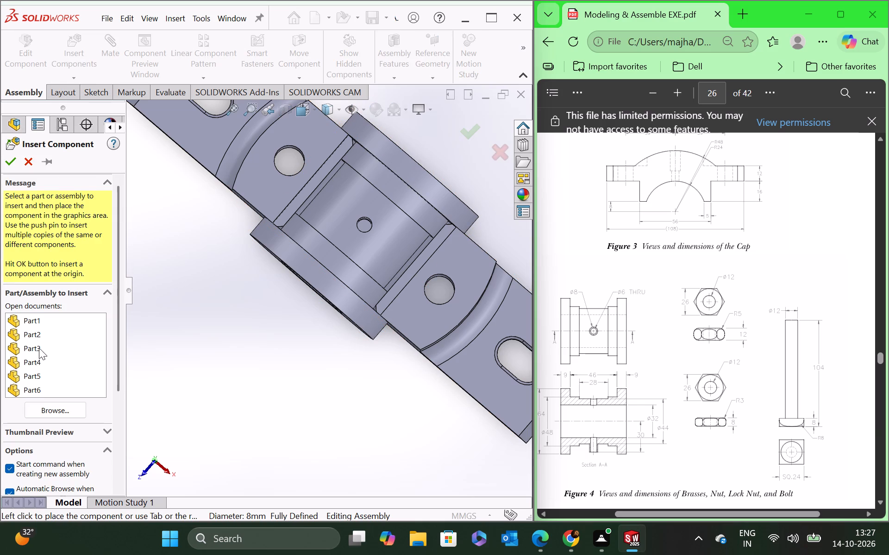
left_click(28, 333)
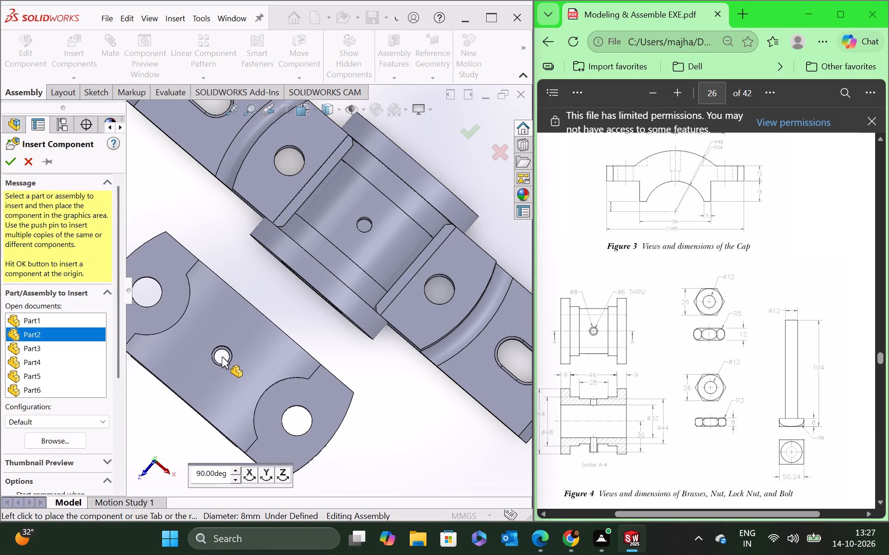
left_click(243, 356)
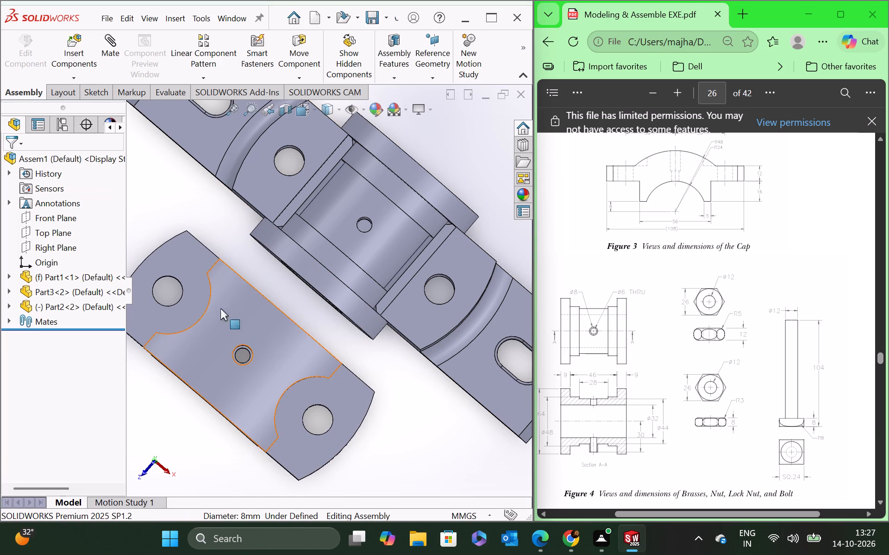
Add a concentric mate between the cap's curved inner face and the bushing's middle cylindrical face.
scroll(223, 256, "down", 3)
scroll(219, 332, "up", 4)
scroll(199, 387, "down", 3)
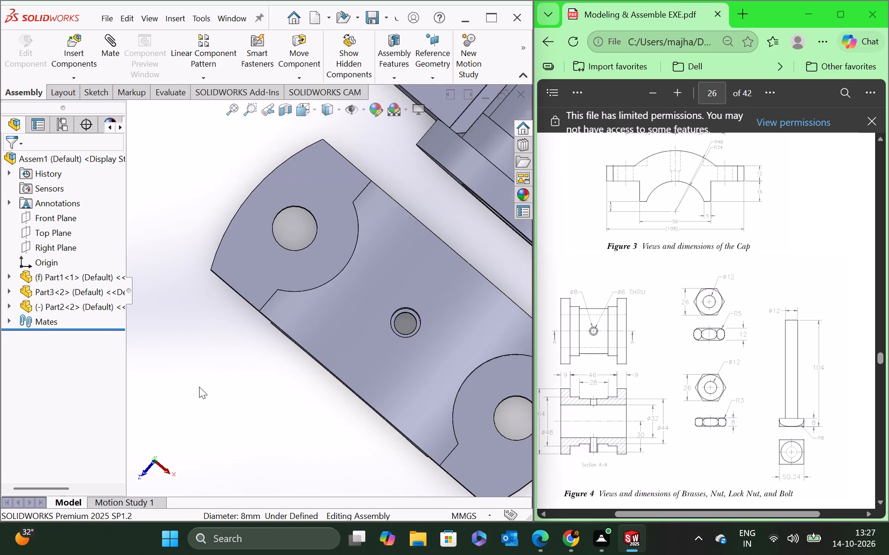
scroll(255, 413, "up", 3)
middle_click_drag(290, 409, 319, 369)
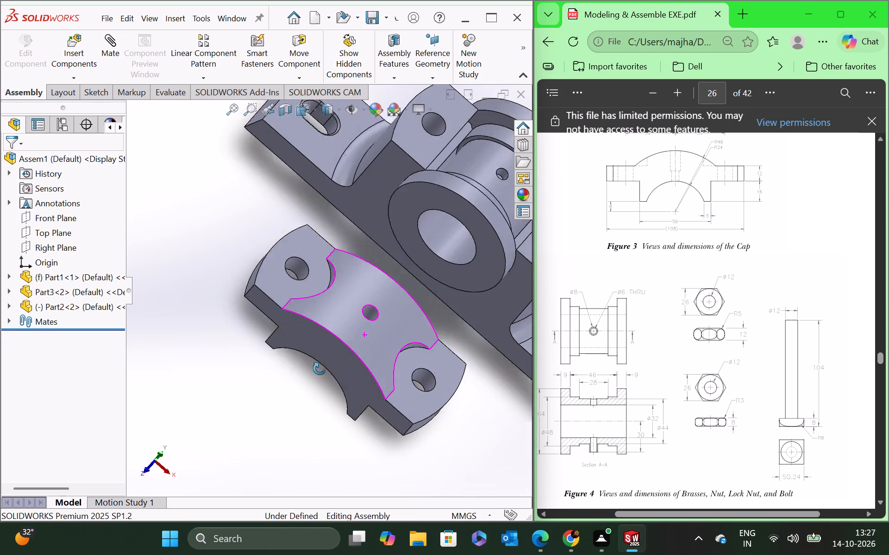
middle_click_drag(319, 369, 354, 314)
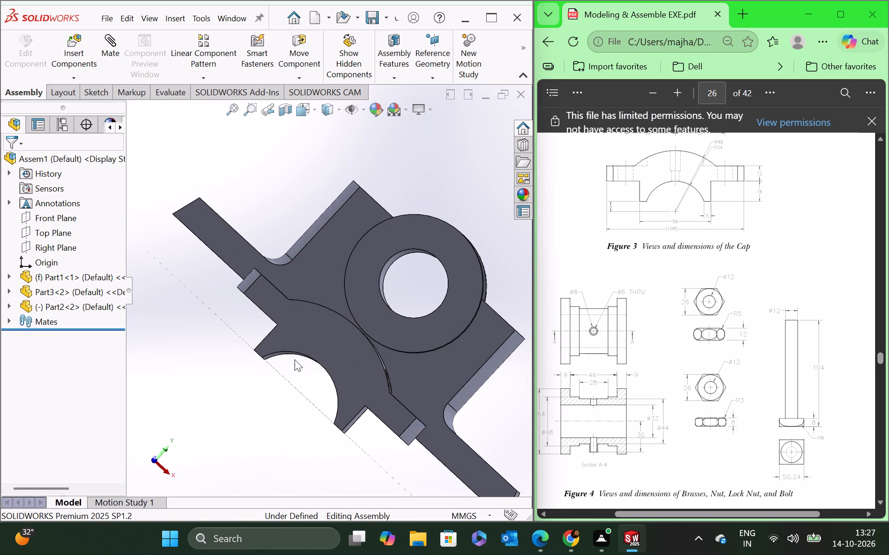
middle_click_drag(303, 386, 318, 370)
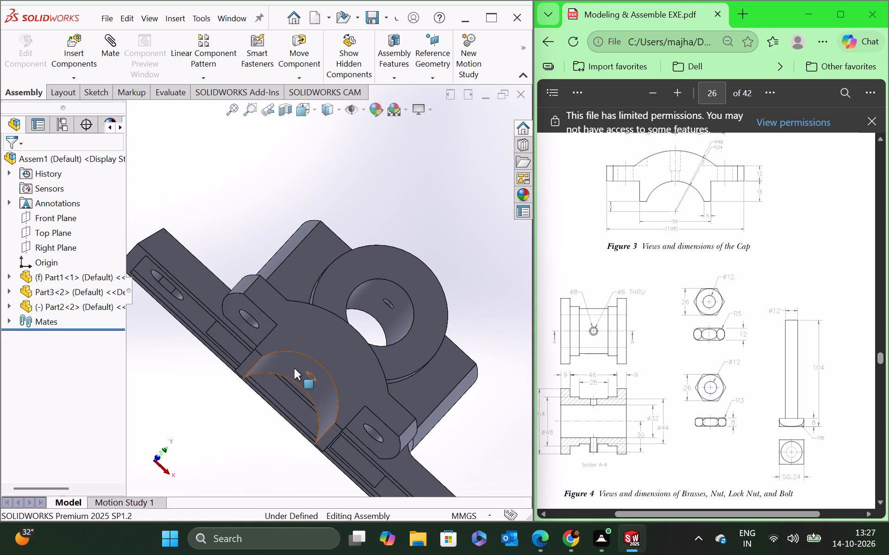
left_click(291, 365)
middle_click_drag(247, 396, 208, 439)
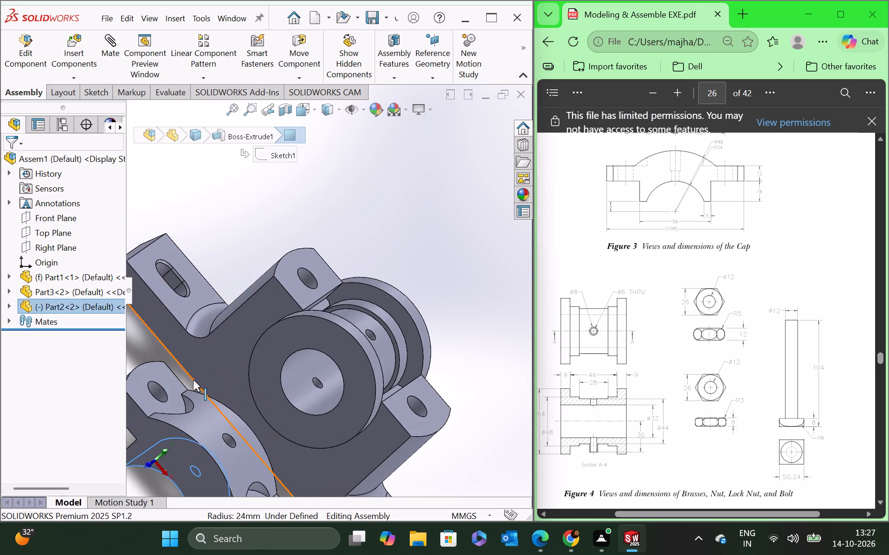
scroll(193, 380, "up", 5)
left_click(107, 60)
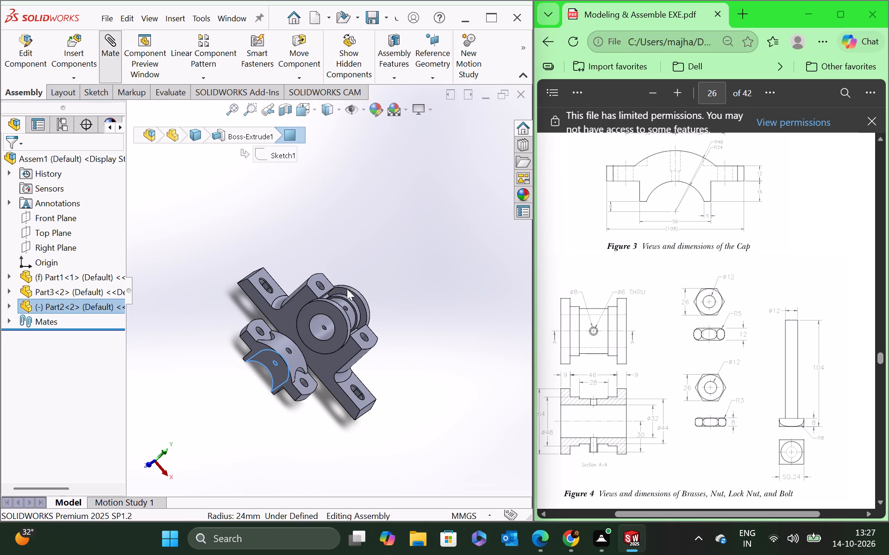
middle_click_drag(424, 289, 388, 333)
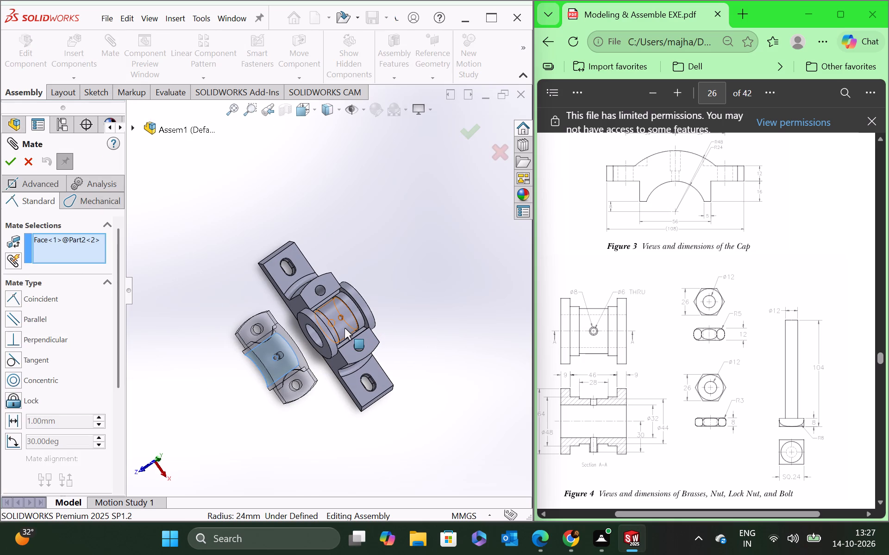
left_click(344, 328)
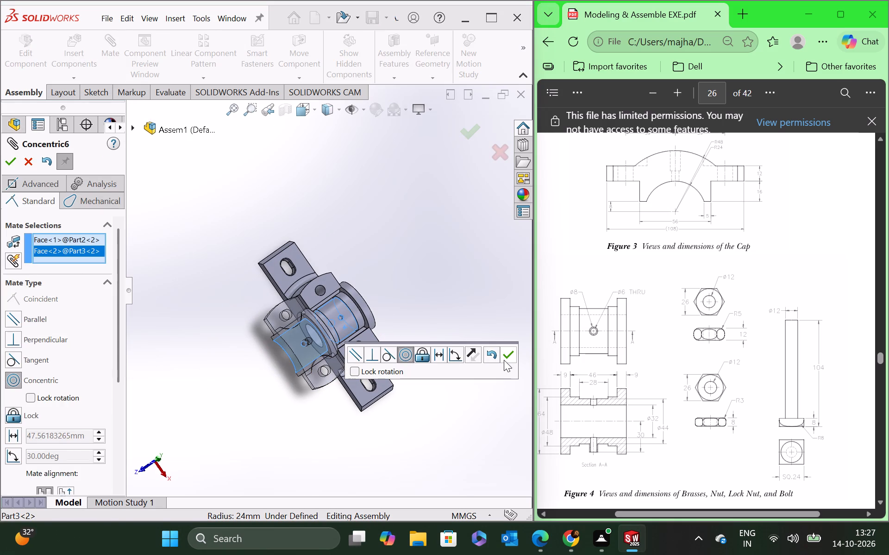
left_click(509, 356)
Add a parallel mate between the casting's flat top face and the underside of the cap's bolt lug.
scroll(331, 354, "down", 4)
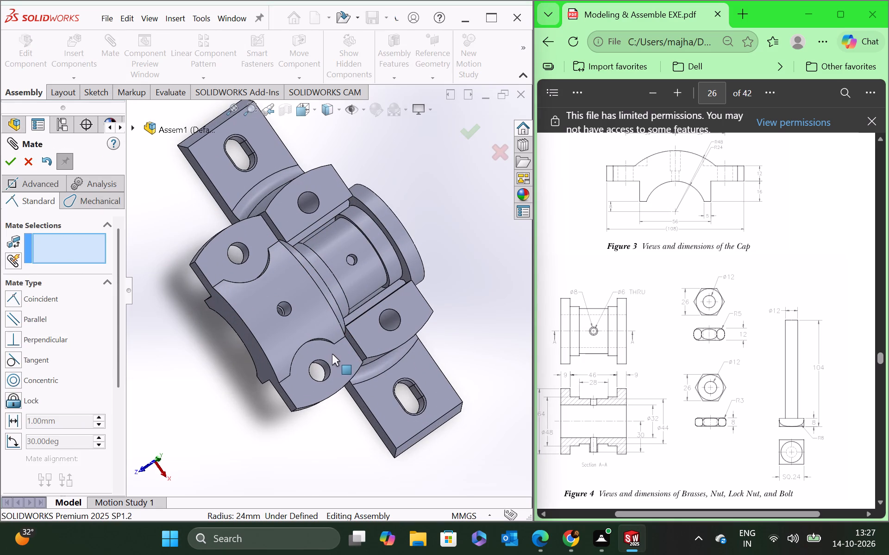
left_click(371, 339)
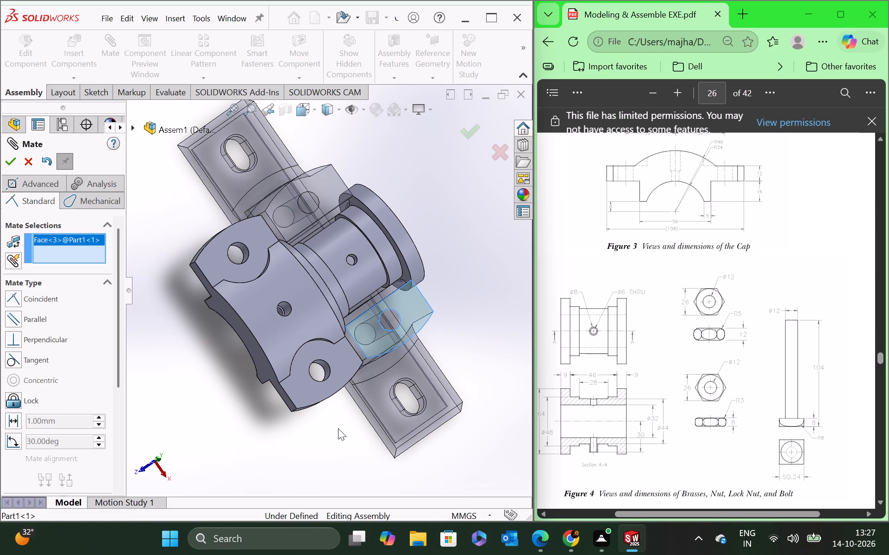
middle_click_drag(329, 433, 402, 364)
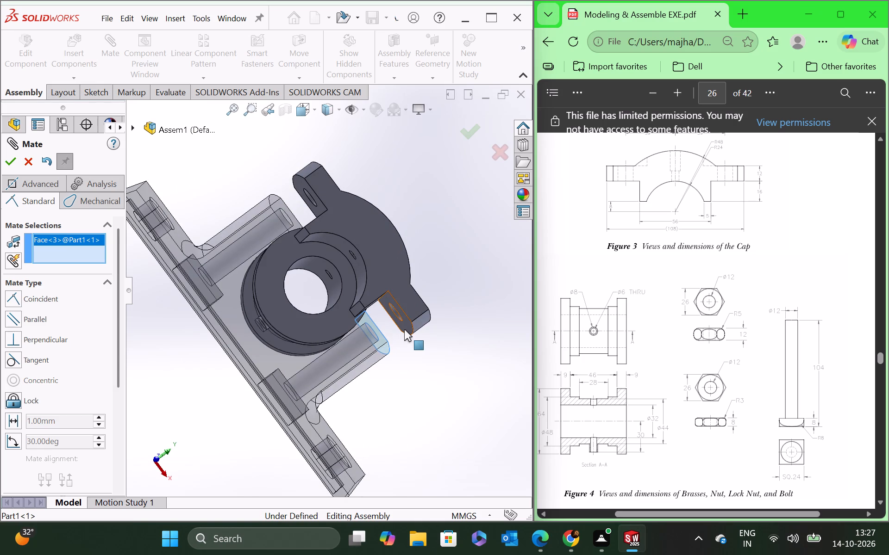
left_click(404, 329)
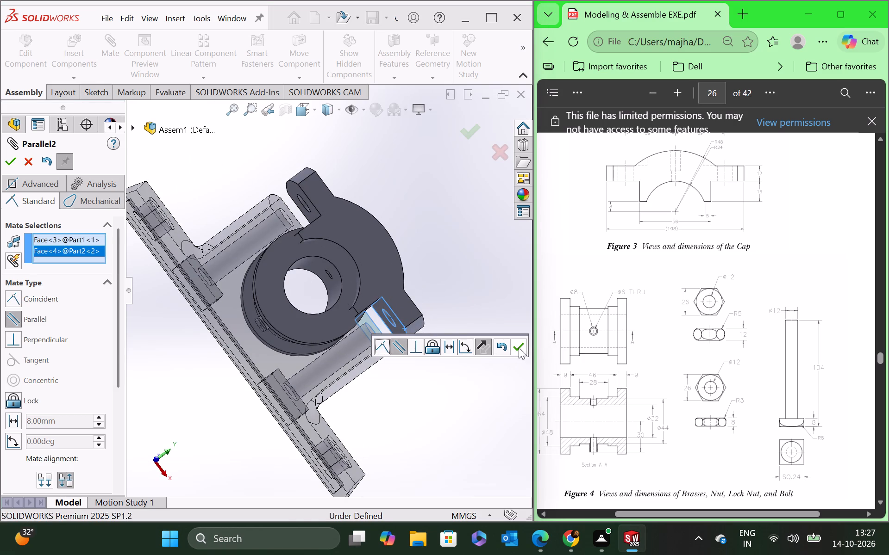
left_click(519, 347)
Slide the cap off the bushing's top hole and add a concentric mate between that hole and the narrower part of the cap's centre hole.
middle_click_drag(482, 301, 437, 370)
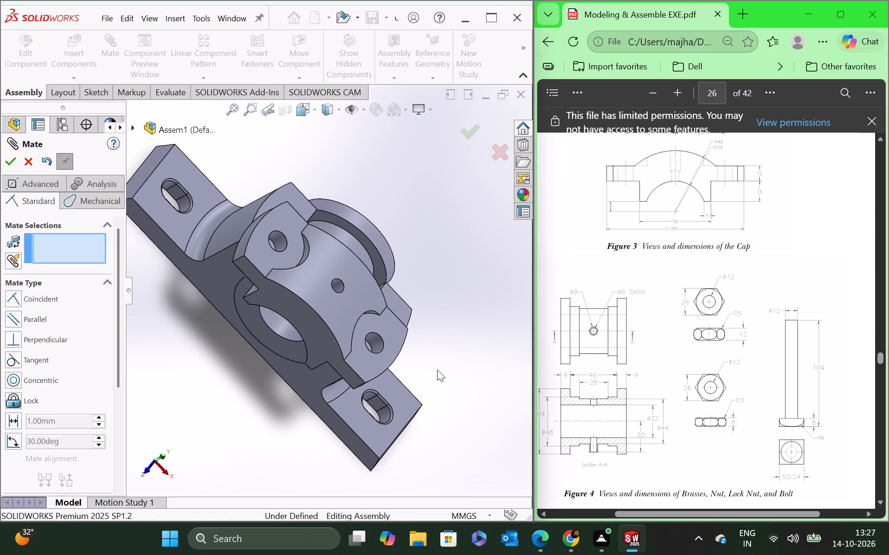
left_click_drag(363, 302, 338, 322)
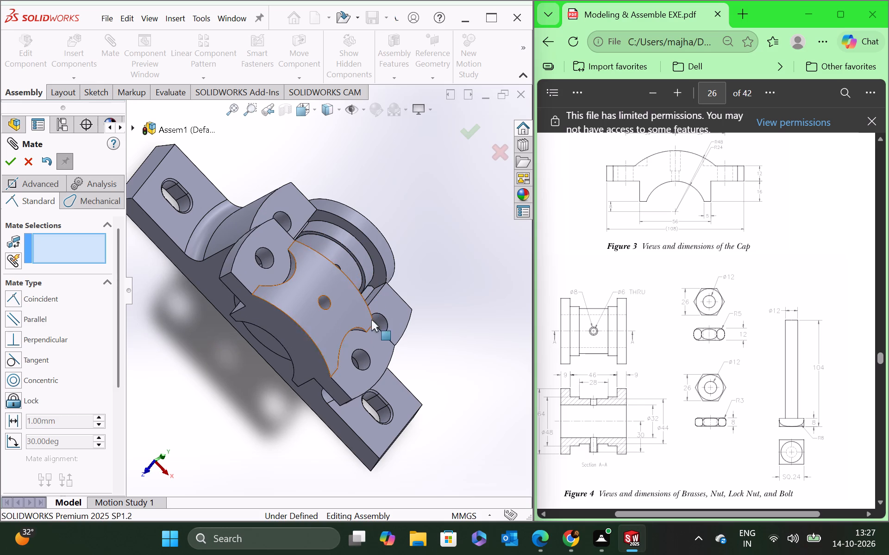
middle_click_drag(433, 308, 405, 323)
scroll(319, 276, "down", 6)
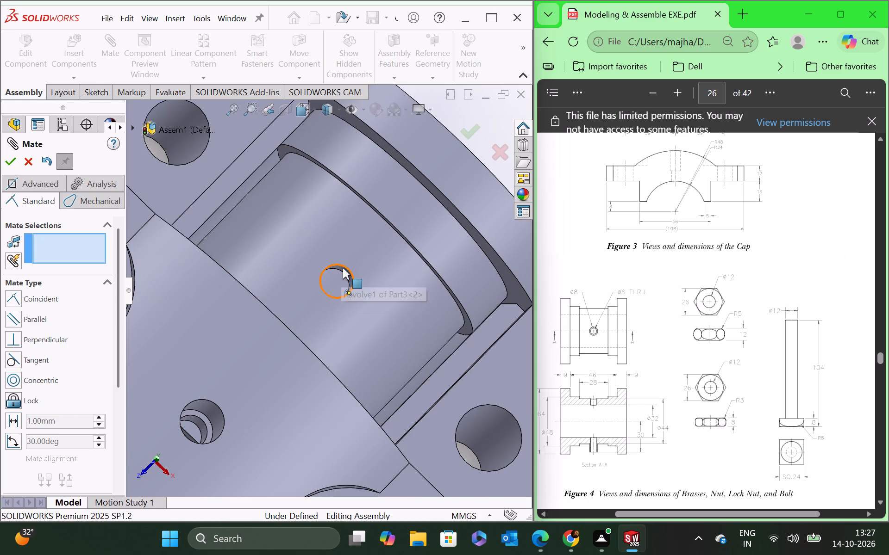
left_click(344, 270)
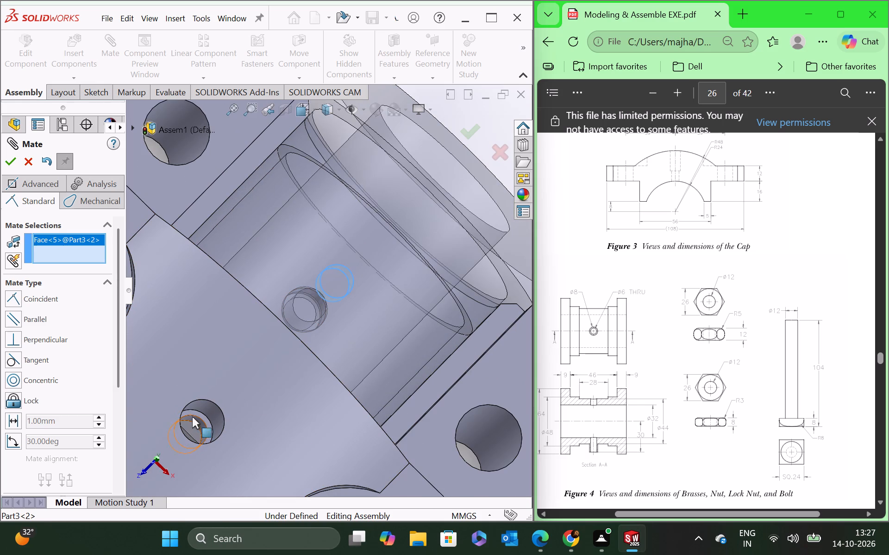
left_click(195, 419)
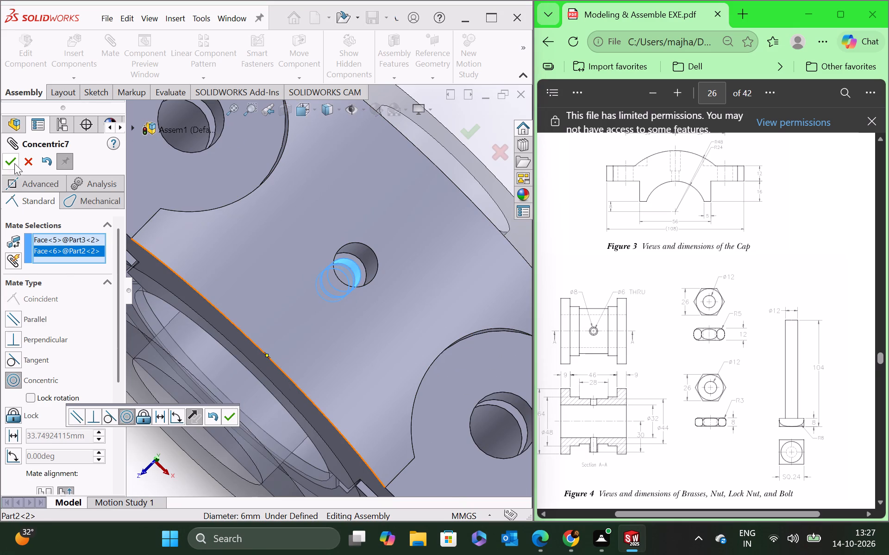
left_click(232, 419)
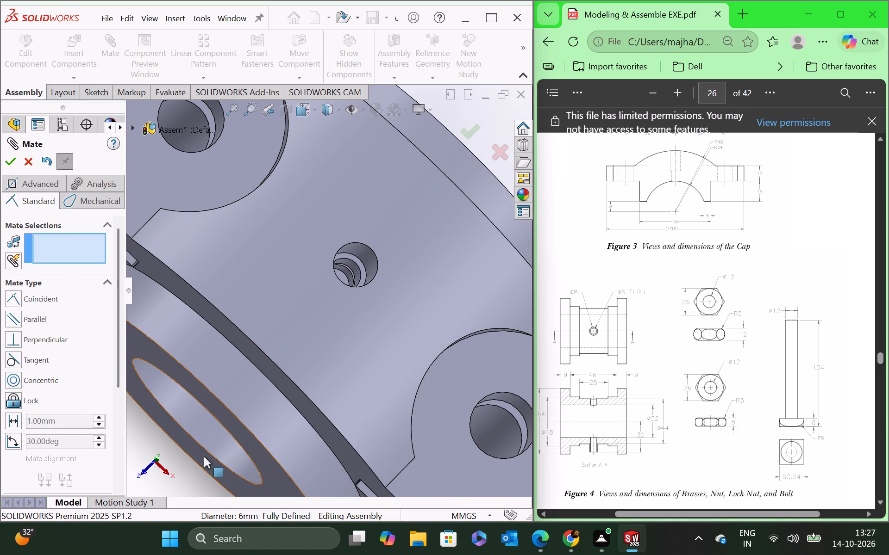
Examine how the cap sits over the bushing and how its lugs meet the casting's top faces.
scroll(151, 438, "up", 2)
middle_click_drag(194, 436, 214, 418)
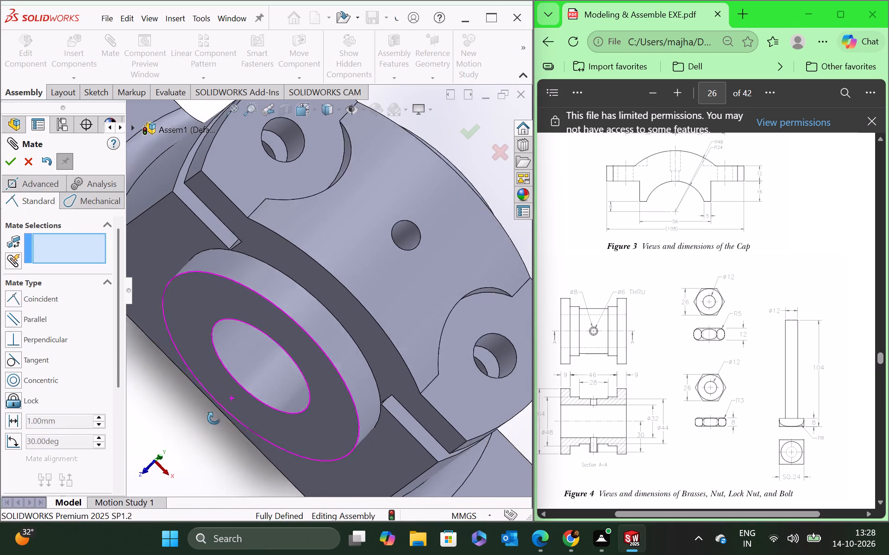
middle_click_drag(214, 418, 235, 391)
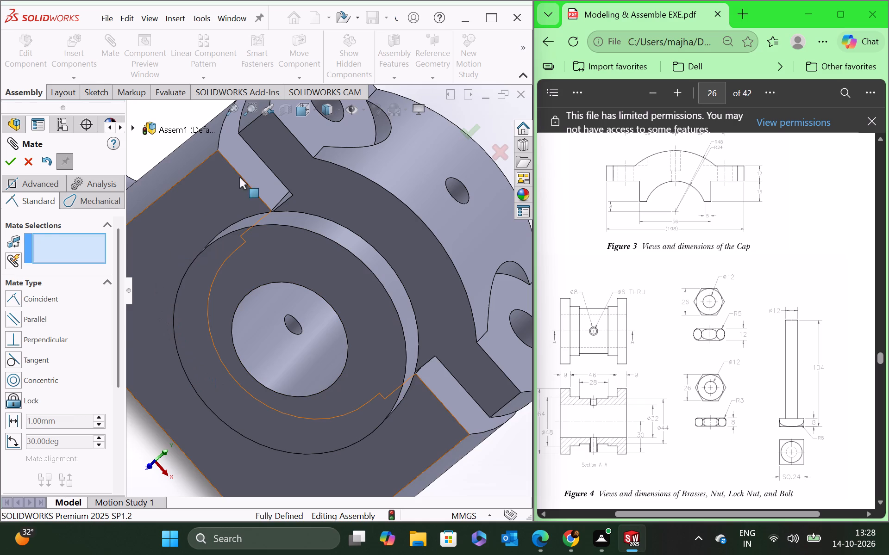
scroll(245, 166, "down", 2)
scroll(238, 183, "up", 2)
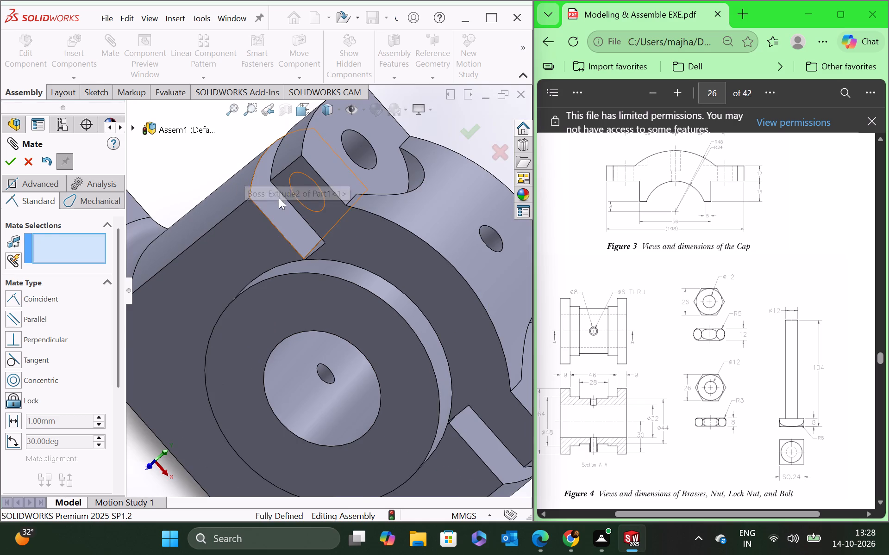
scroll(285, 208, "down", 2)
scroll(285, 208, "up", 4)
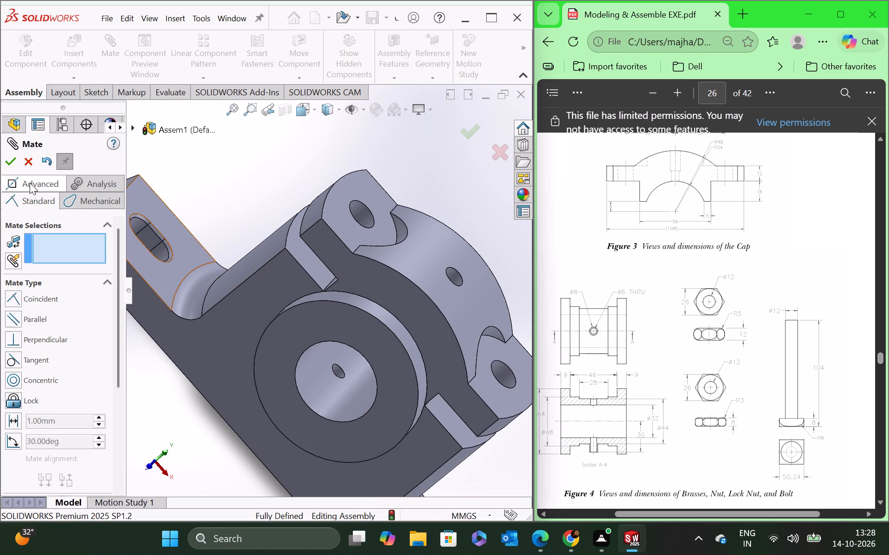
left_click(31, 165)
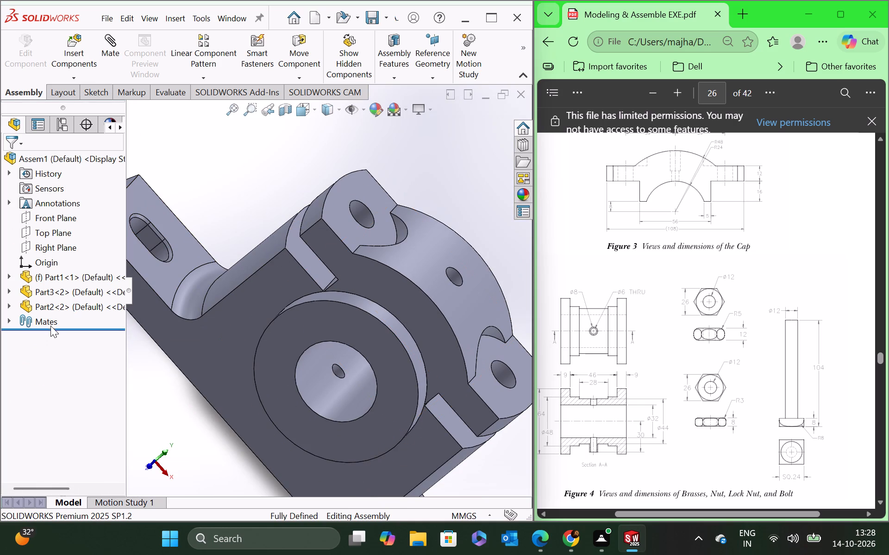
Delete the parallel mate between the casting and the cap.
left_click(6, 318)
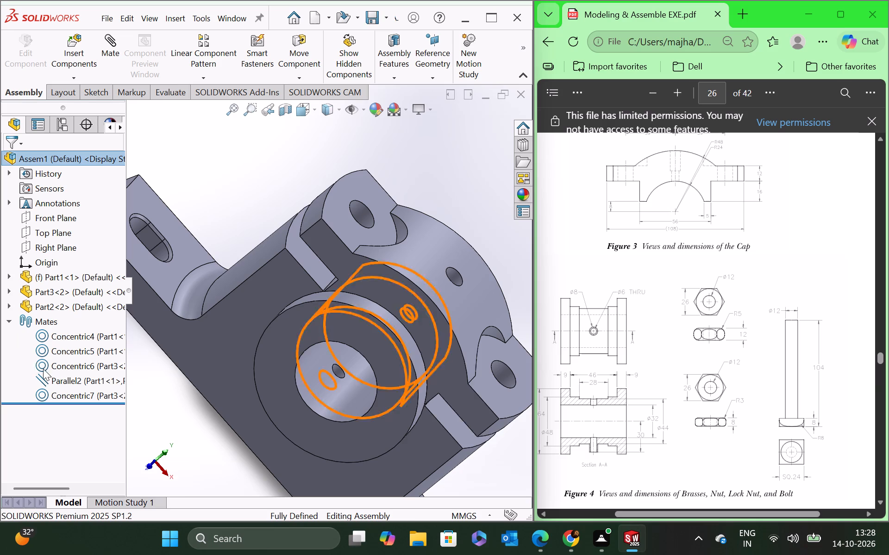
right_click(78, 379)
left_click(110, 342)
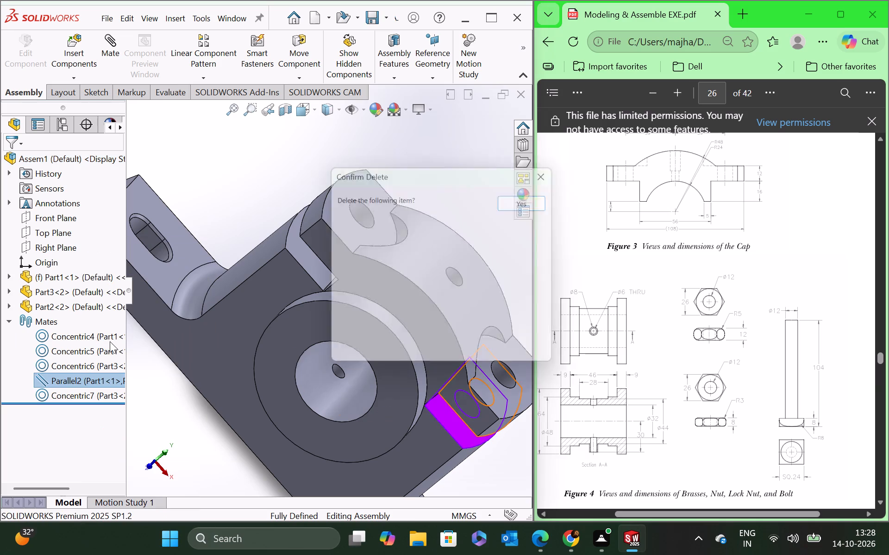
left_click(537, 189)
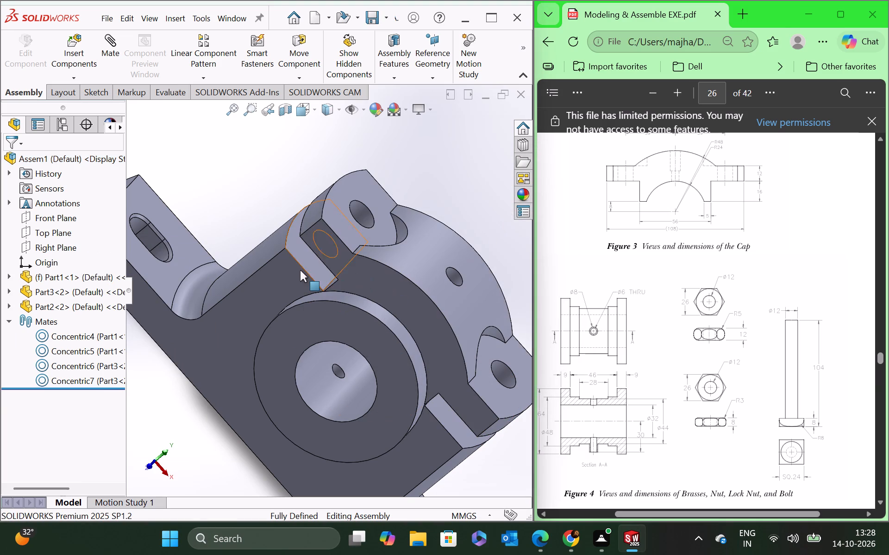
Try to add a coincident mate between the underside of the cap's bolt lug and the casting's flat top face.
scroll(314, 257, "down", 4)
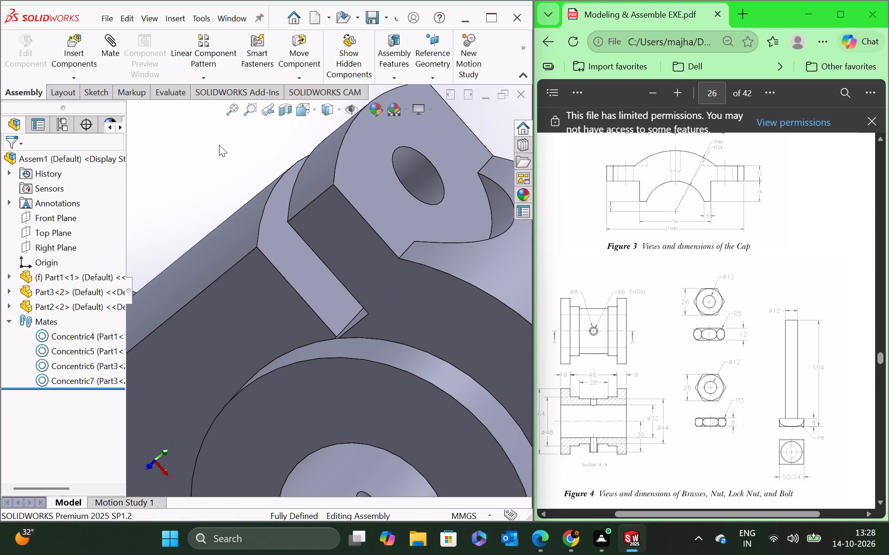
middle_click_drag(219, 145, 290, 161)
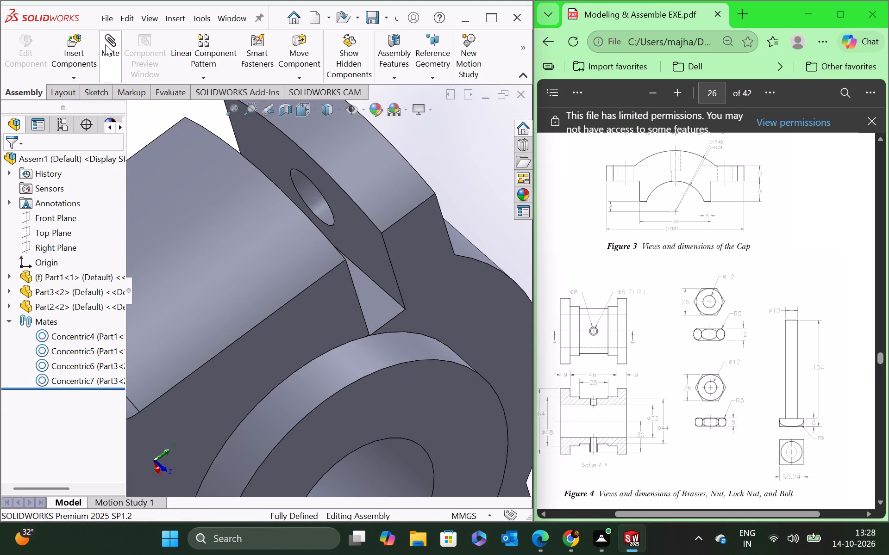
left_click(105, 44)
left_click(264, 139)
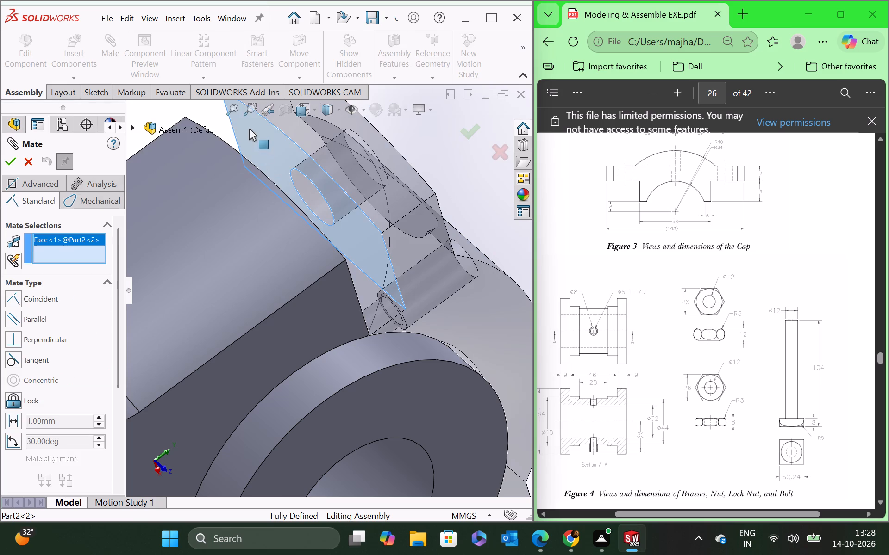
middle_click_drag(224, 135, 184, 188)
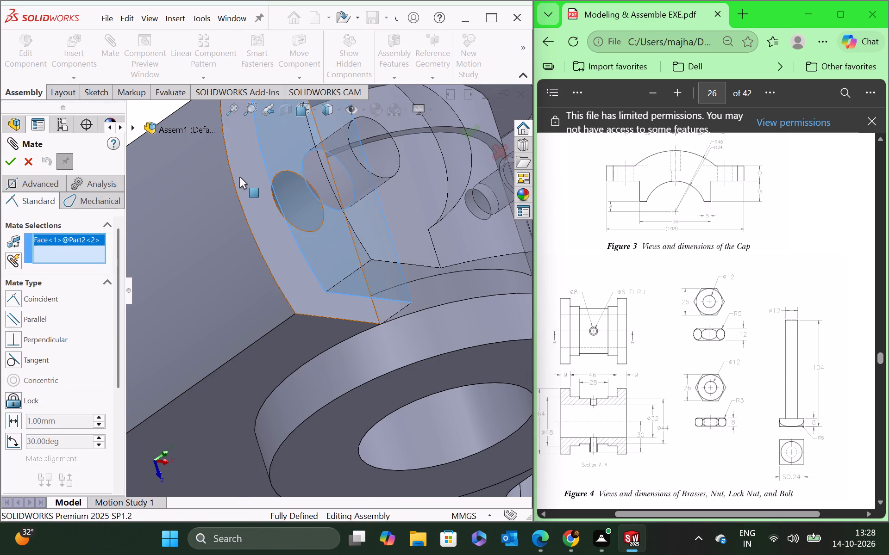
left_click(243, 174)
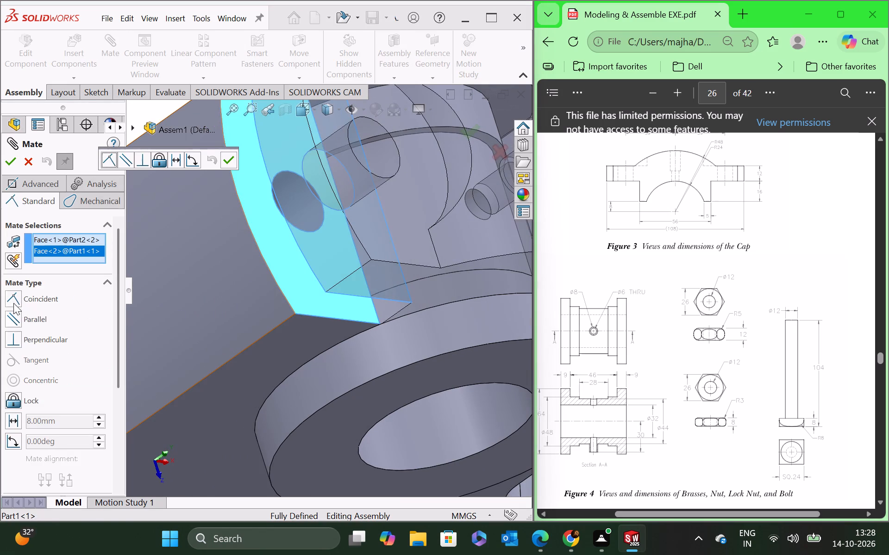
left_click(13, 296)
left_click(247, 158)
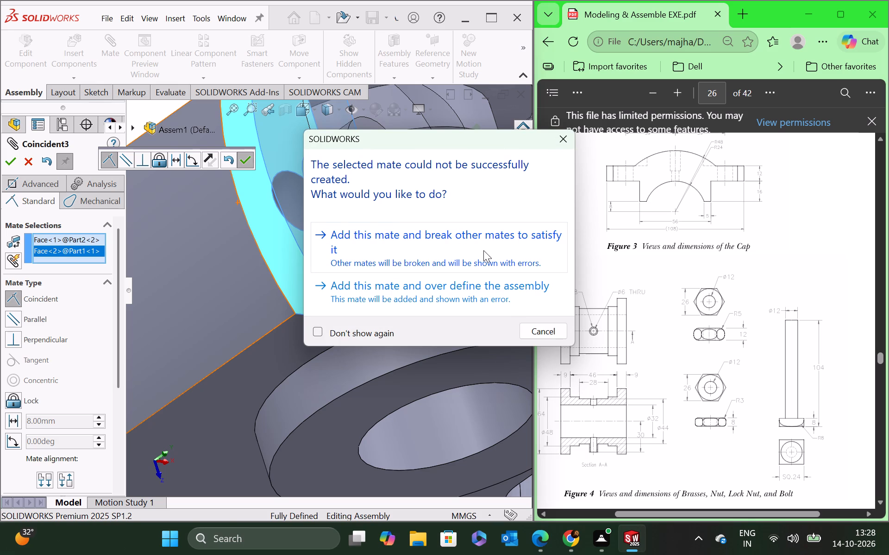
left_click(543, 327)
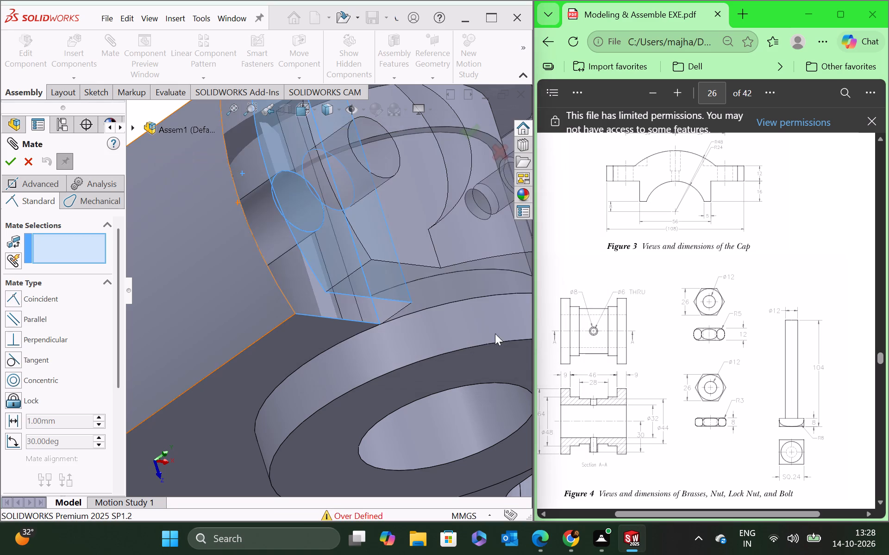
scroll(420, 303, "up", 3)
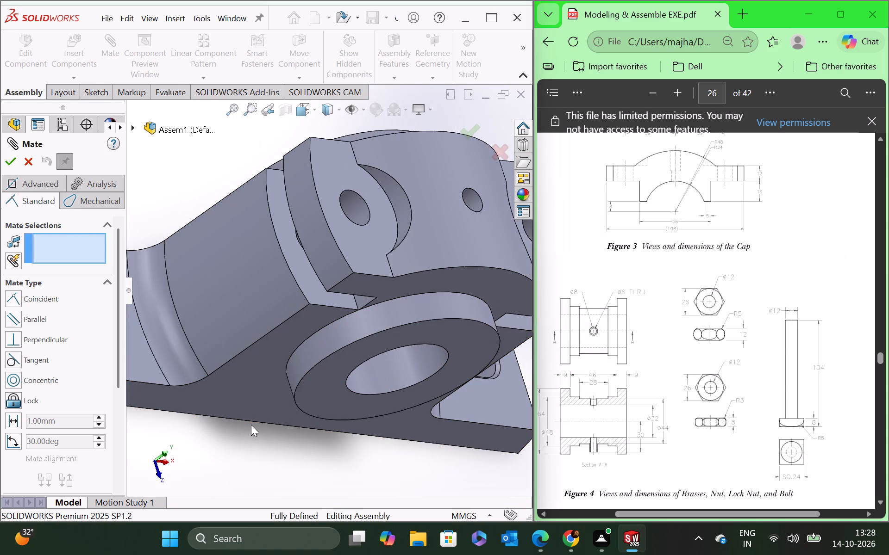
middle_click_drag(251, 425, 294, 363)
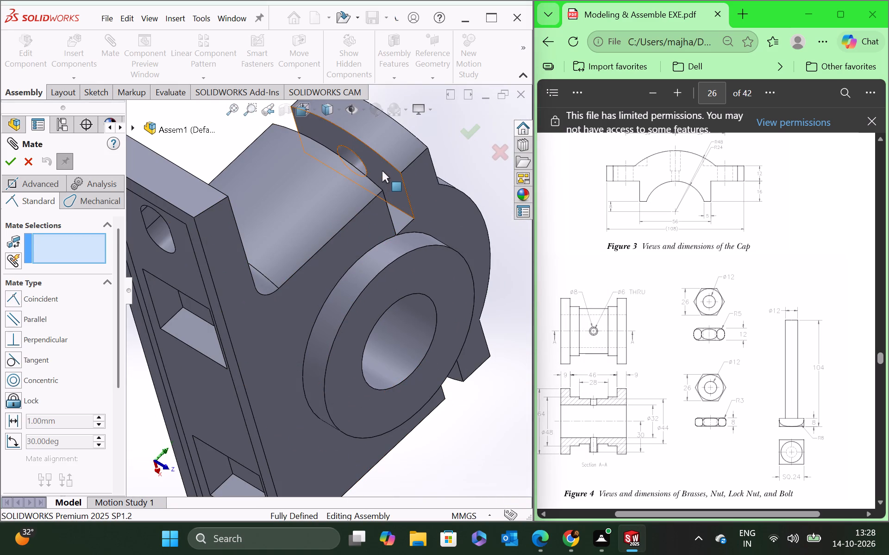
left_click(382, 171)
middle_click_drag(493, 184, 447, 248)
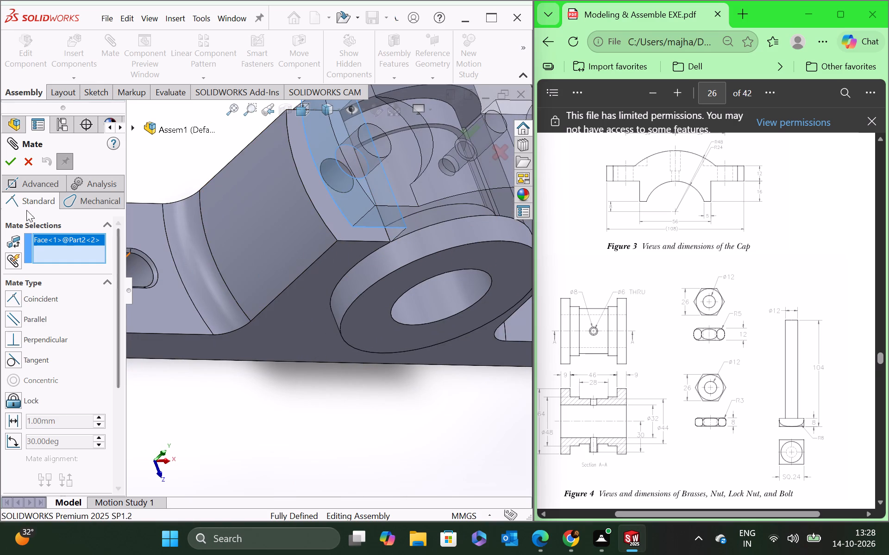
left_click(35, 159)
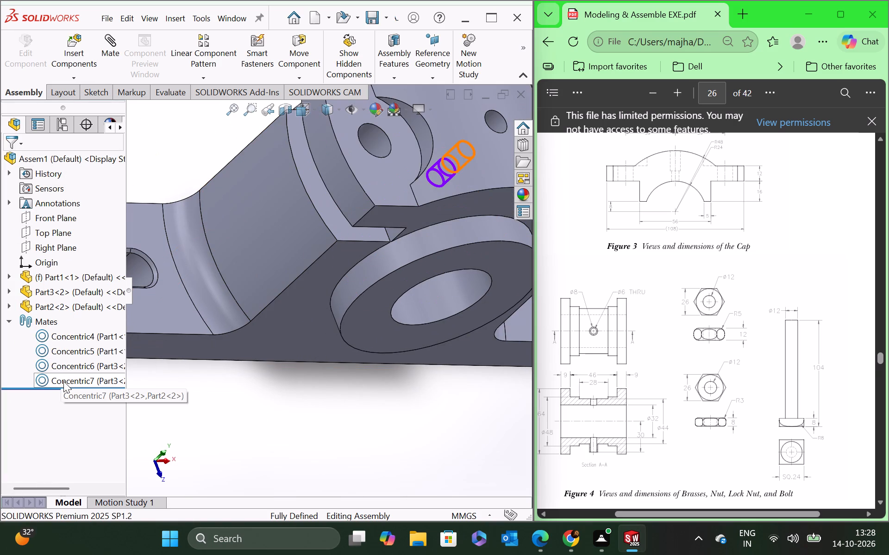
Delete the Concentric7 mate between the bushing's top hole and the cap's centre hole.
right_click(63, 381)
left_click(105, 338)
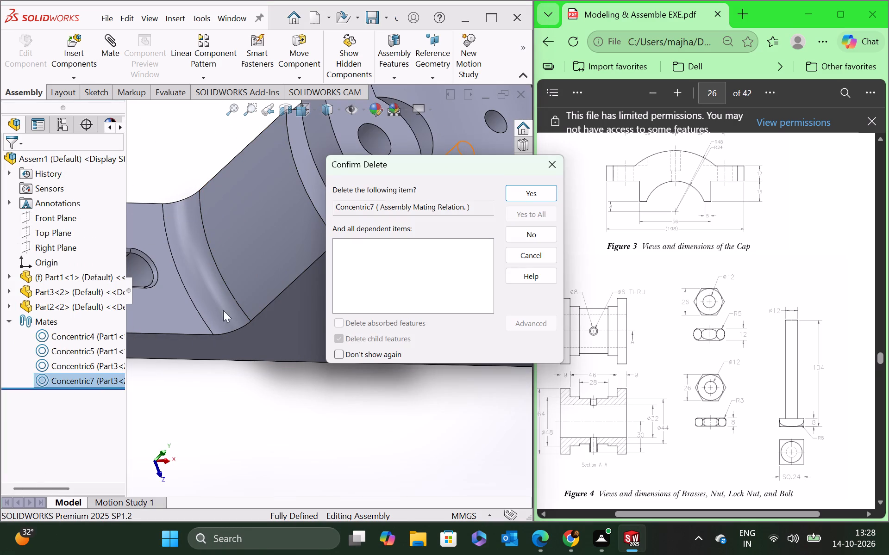
left_click(525, 192)
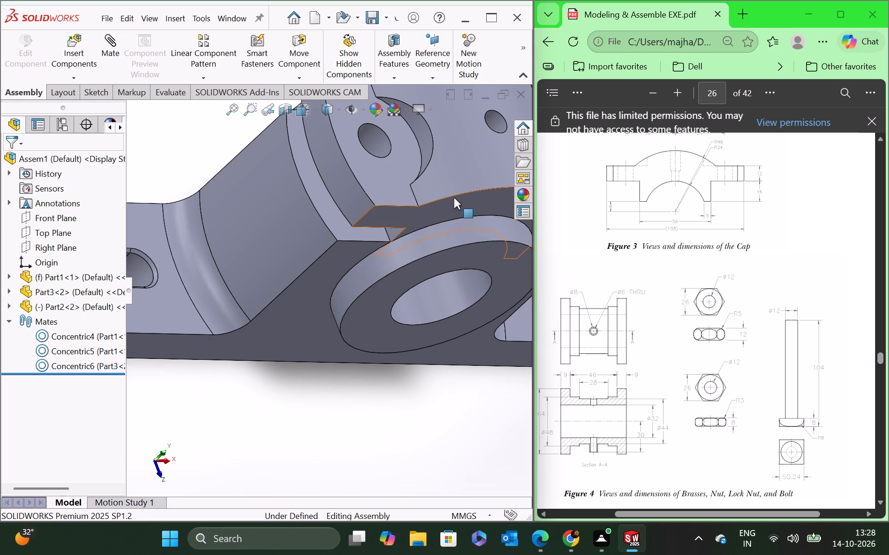
Add a coincident mate between the cap lug's underside and the casting's flat top face, breaking other mates to satisfy it.
scroll(352, 287, "up", 2)
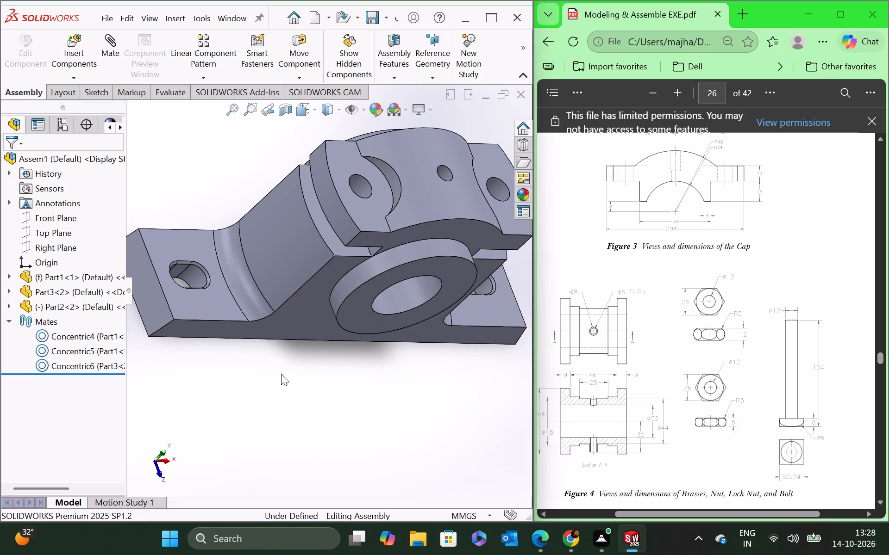
middle_click_drag(269, 405, 307, 352)
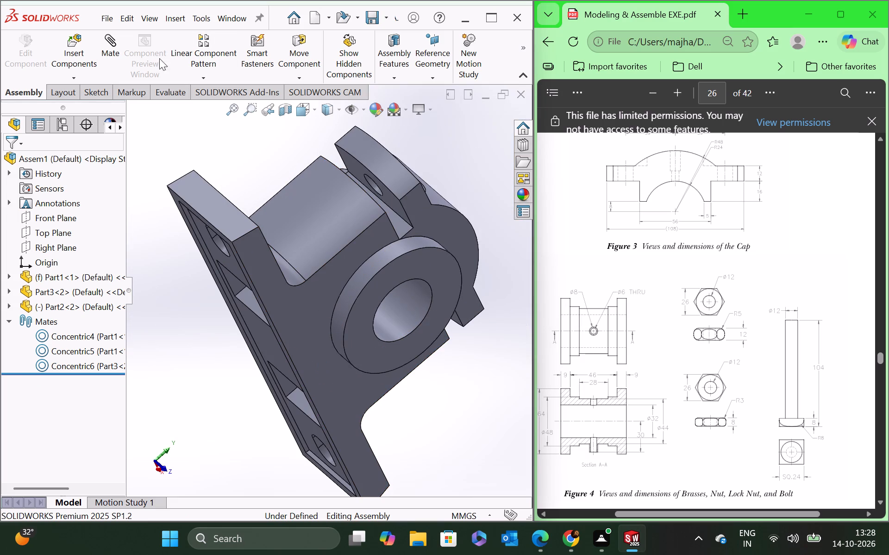
left_click(120, 58)
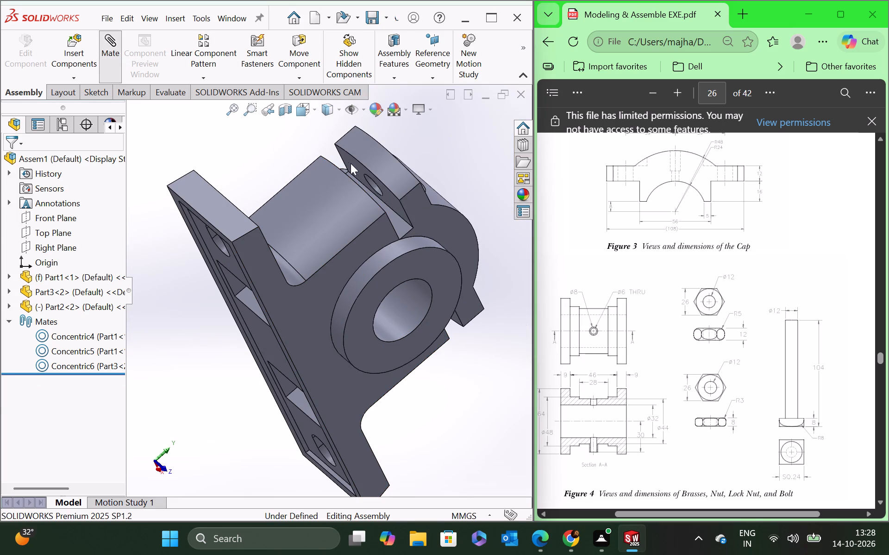
left_click(351, 163)
middle_click_drag(427, 154, 377, 216)
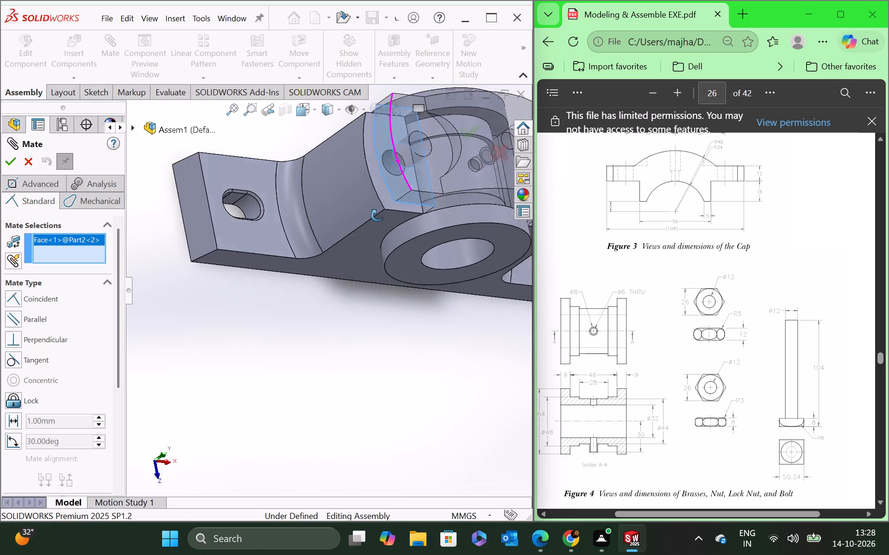
middle_click_drag(377, 216, 375, 219)
left_click(384, 177)
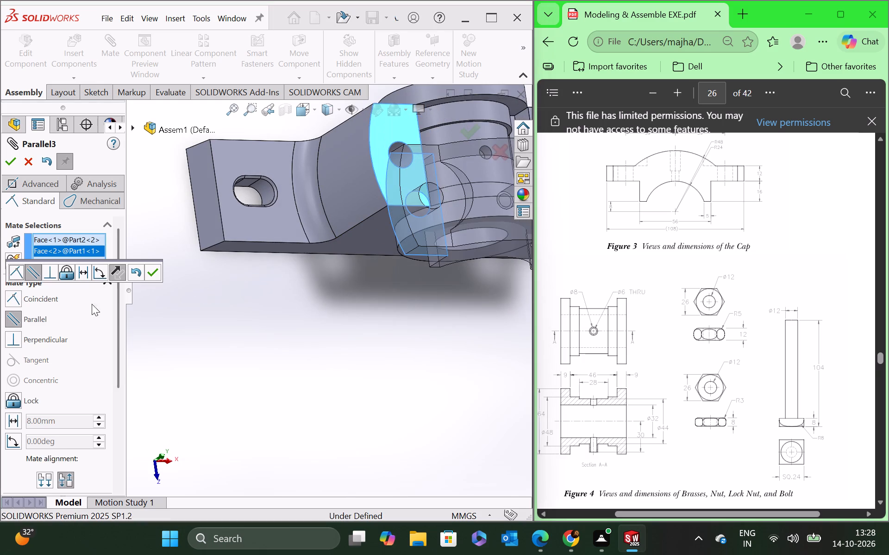
left_click(17, 295)
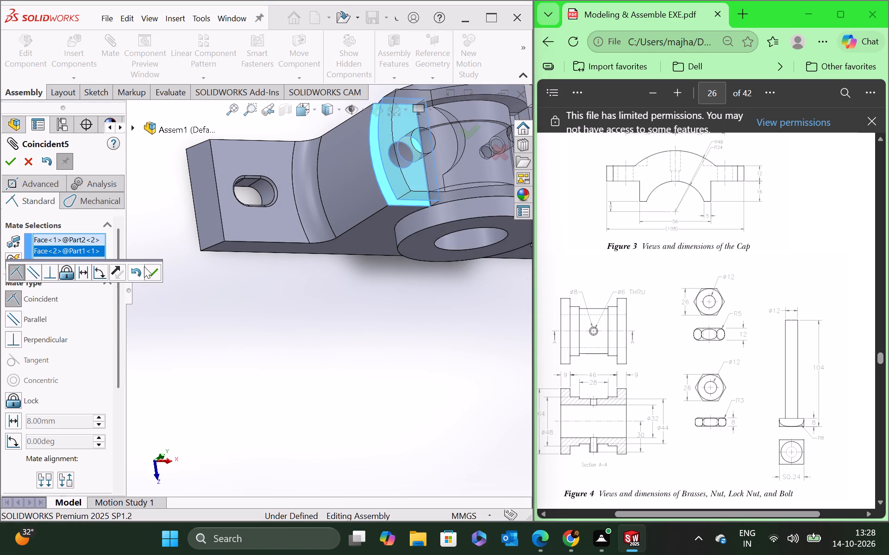
left_click(155, 272)
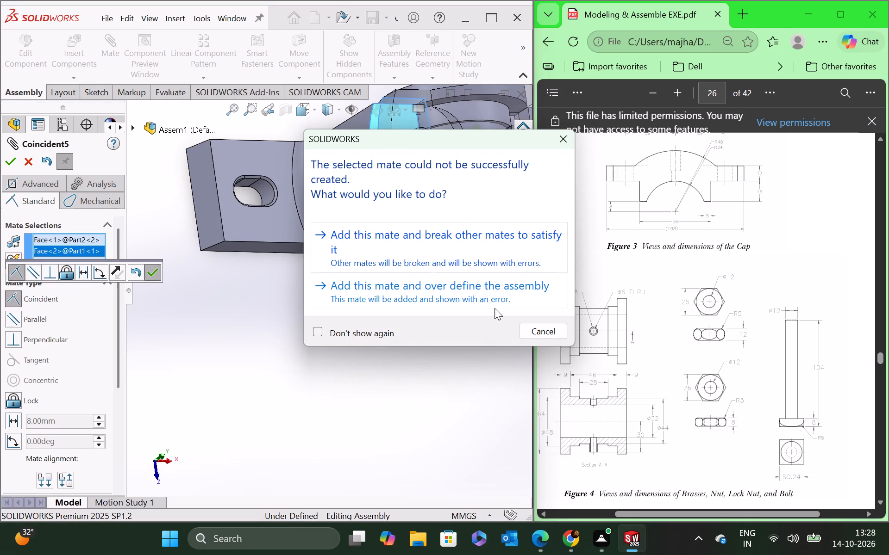
left_click(355, 243)
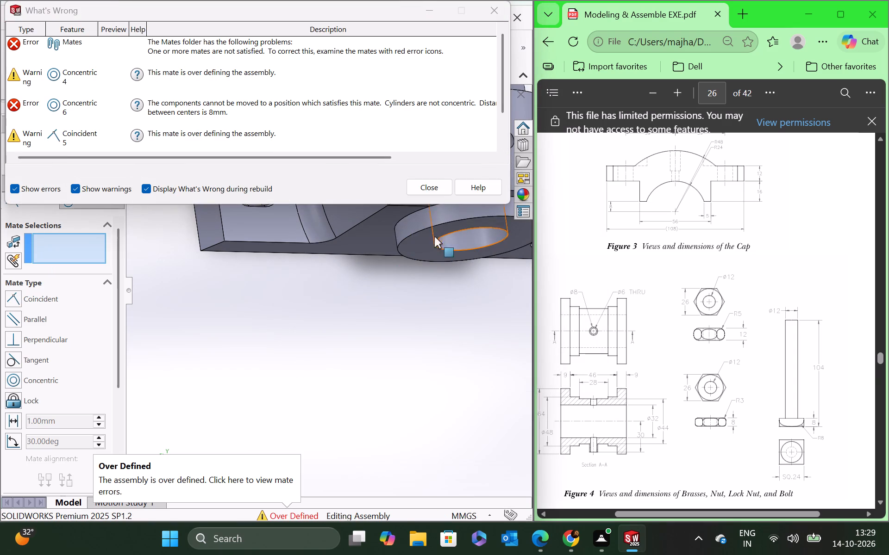
left_click(436, 190)
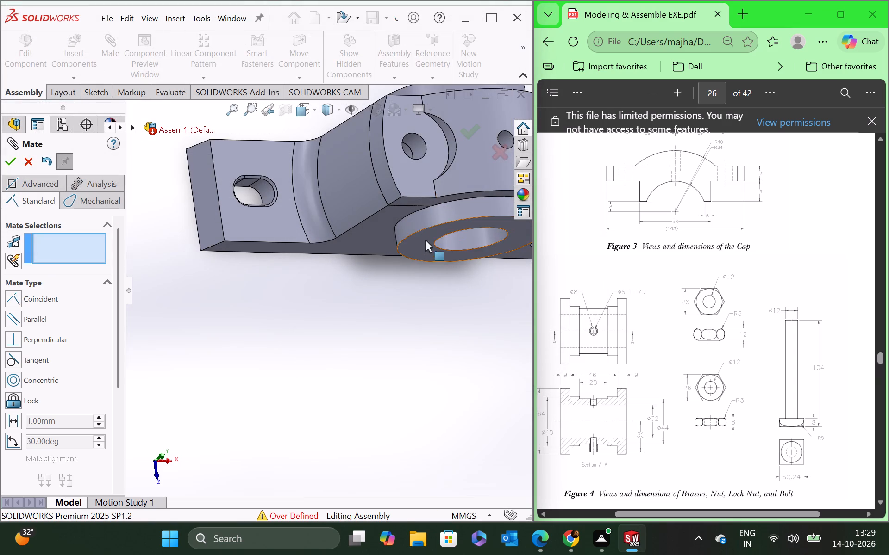
Examine how the cap sits on the casting and bushing, and compare it with the PDF's assembly and casting figures.
scroll(422, 246, "up", 2)
middle_click_drag(421, 284, 412, 229)
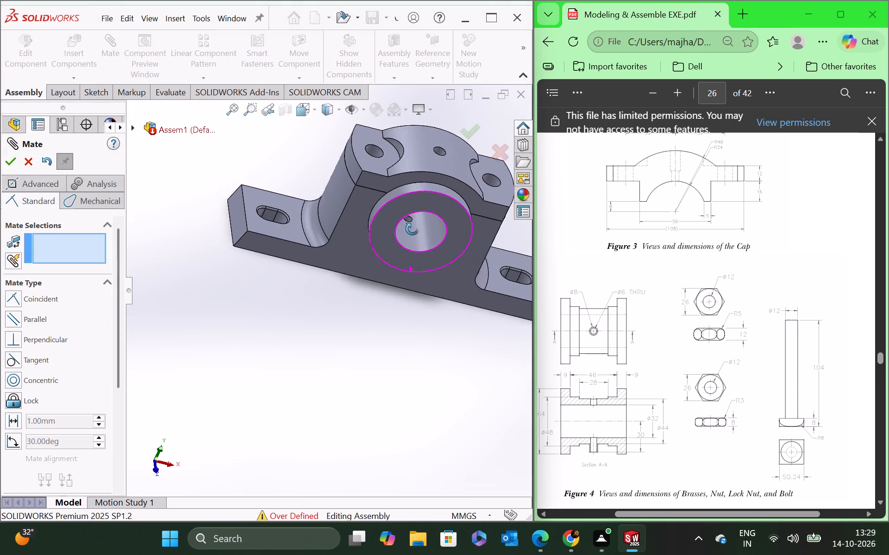
middle_click_drag(412, 229, 413, 212)
scroll(413, 191, "down", 6)
scroll(359, 190, "up", 2)
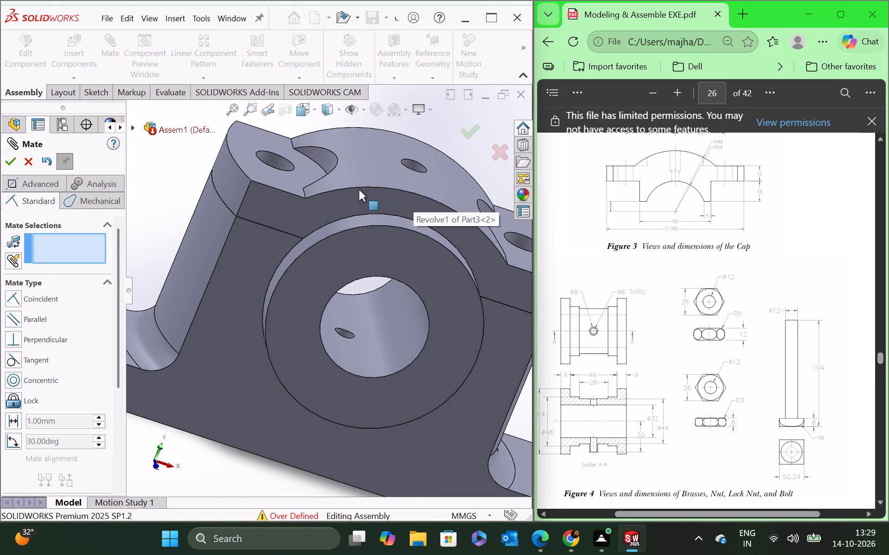
scroll(640, 288, "up", 10)
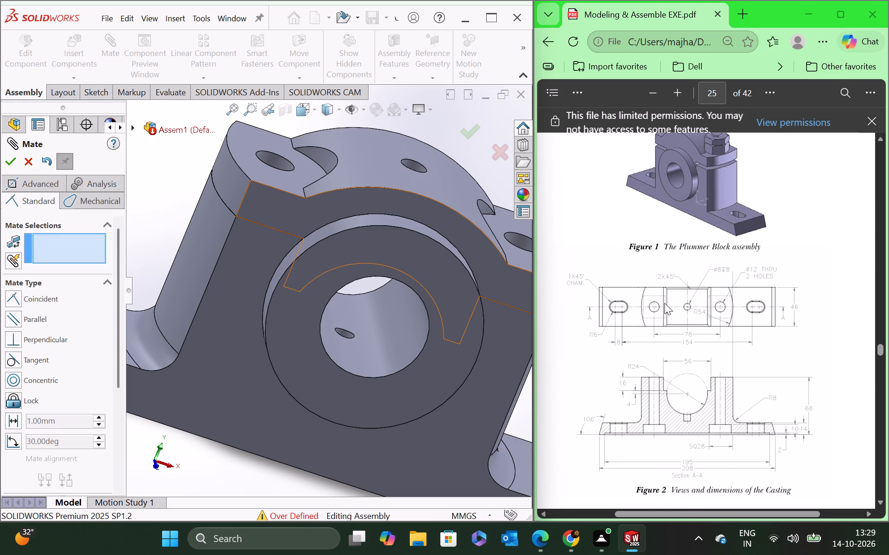
scroll(656, 322, "down", 3)
scroll(352, 438, "up", 2)
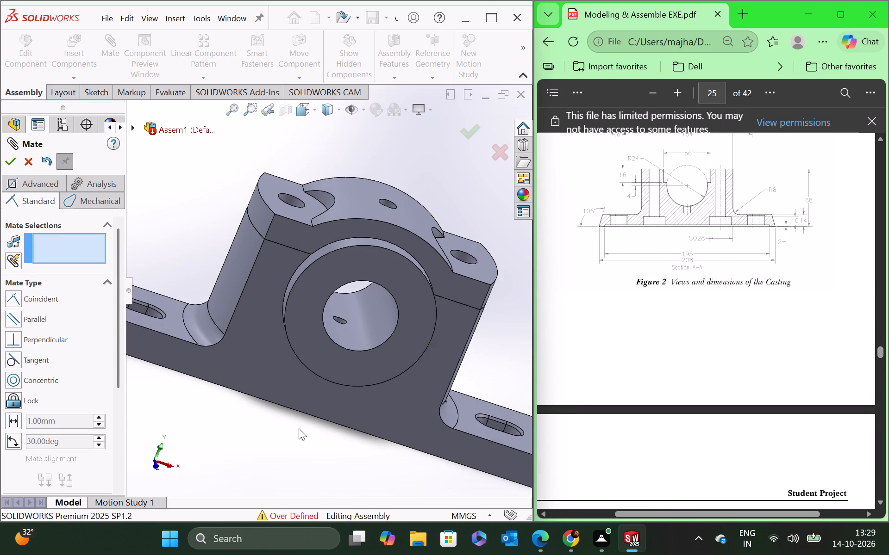
middle_click_drag(299, 428, 301, 411)
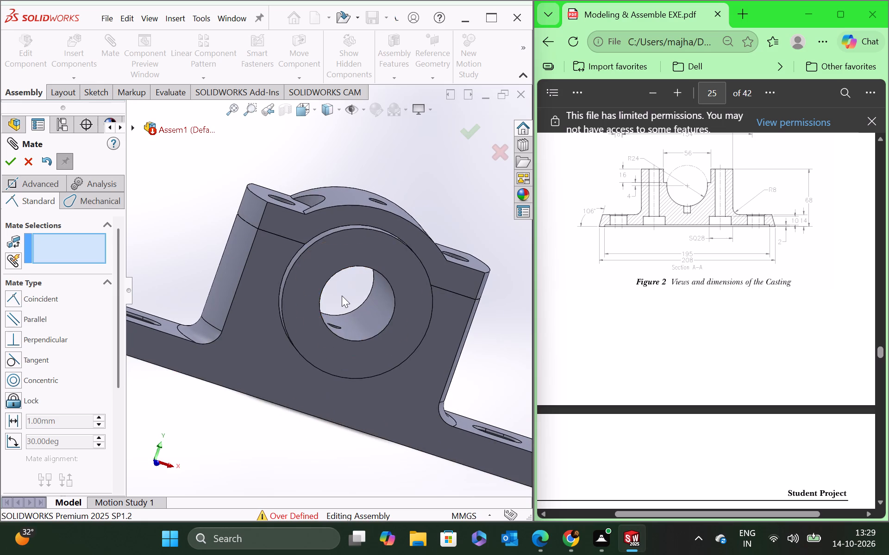
scroll(342, 296, "down", 2)
scroll(205, 364, "up", 1)
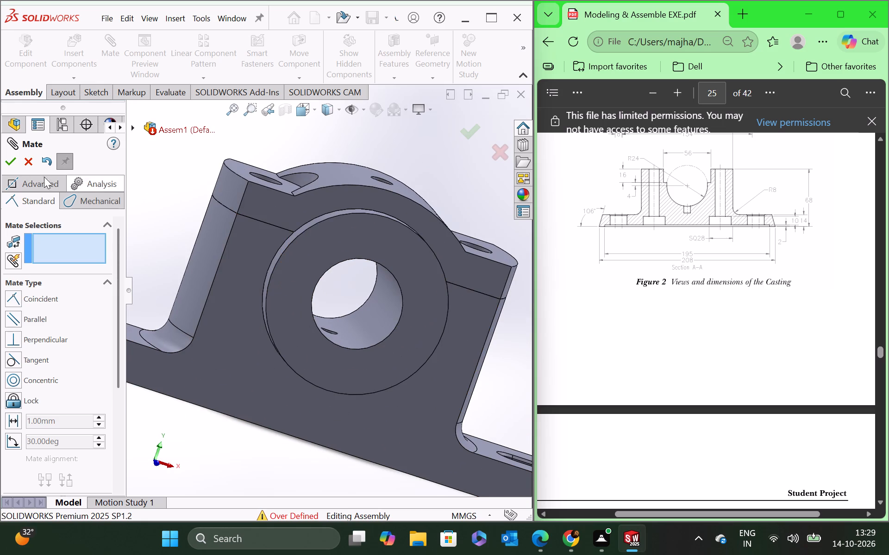
left_click(25, 164)
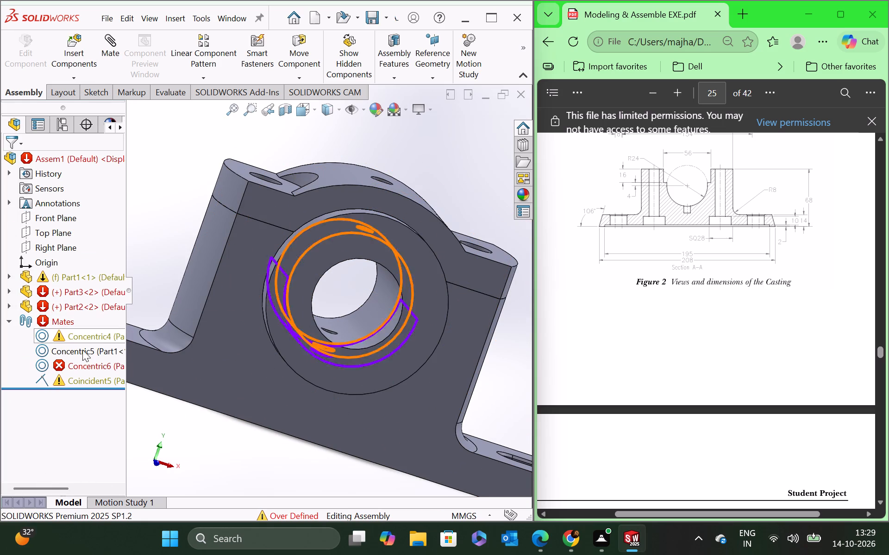
Delete the Concentric6 mate between the bushing and the cap.
right_click(93, 365)
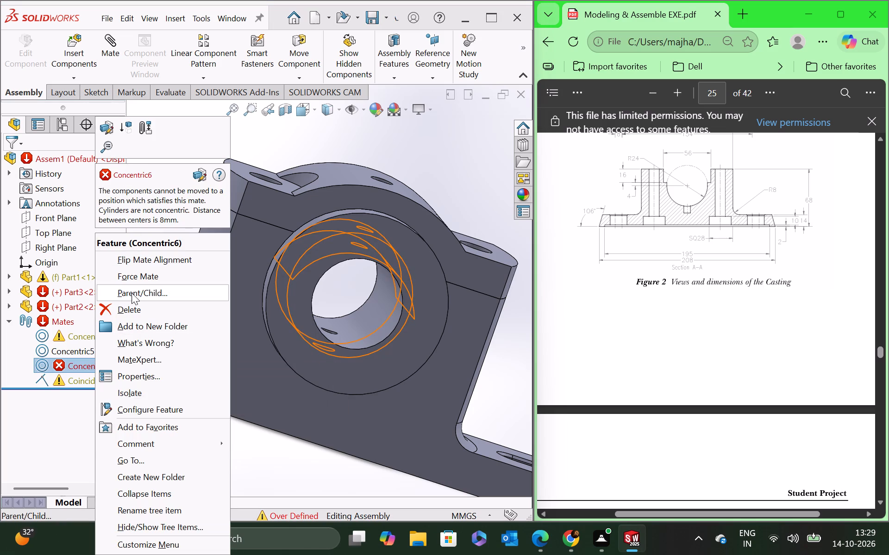
left_click(123, 312)
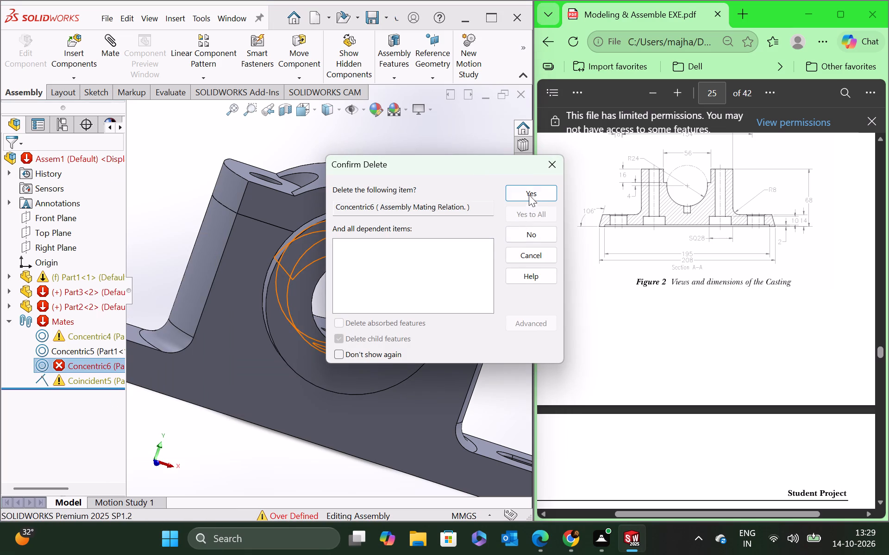
left_click(530, 192)
Examine the fit of the cap around the bushing and on the casting from several angles.
scroll(387, 290, "up", 4)
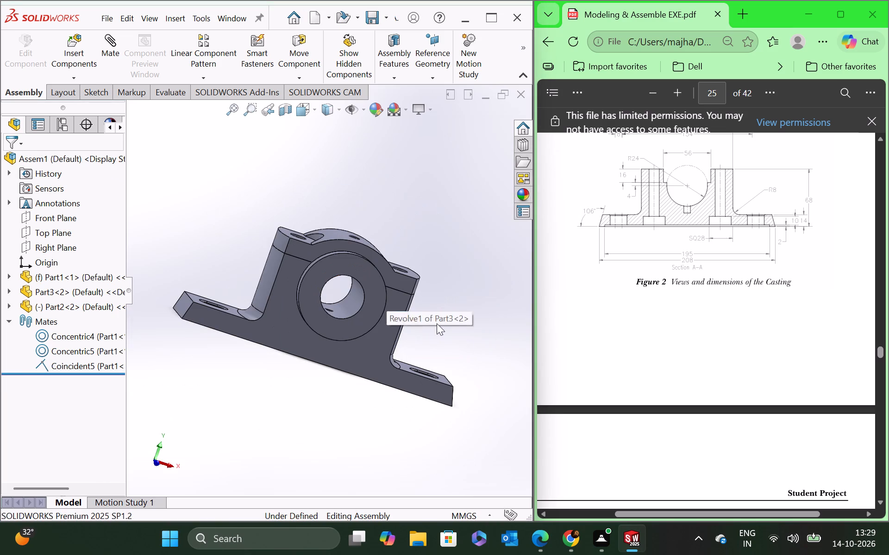
middle_click_drag(462, 333, 443, 324)
scroll(346, 260, "down", 6)
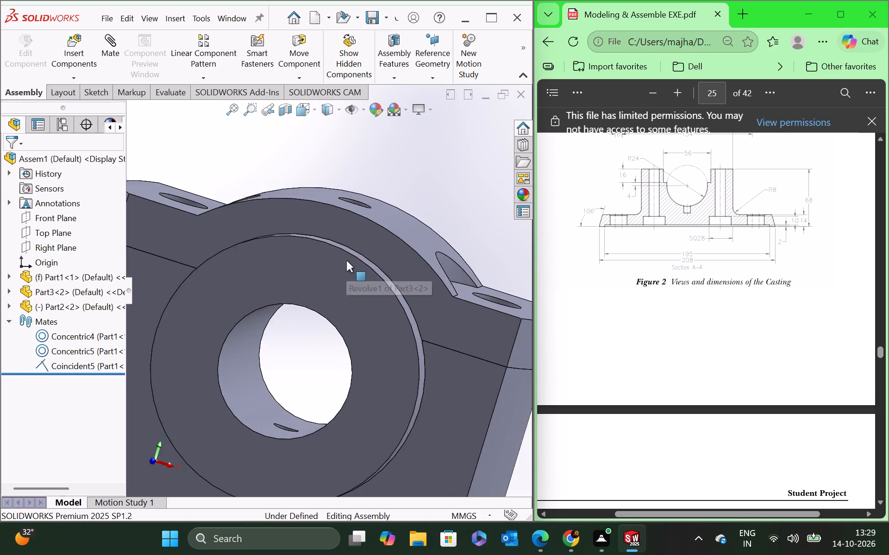
scroll(346, 260, "up", 6)
middle_click_drag(418, 267, 429, 280)
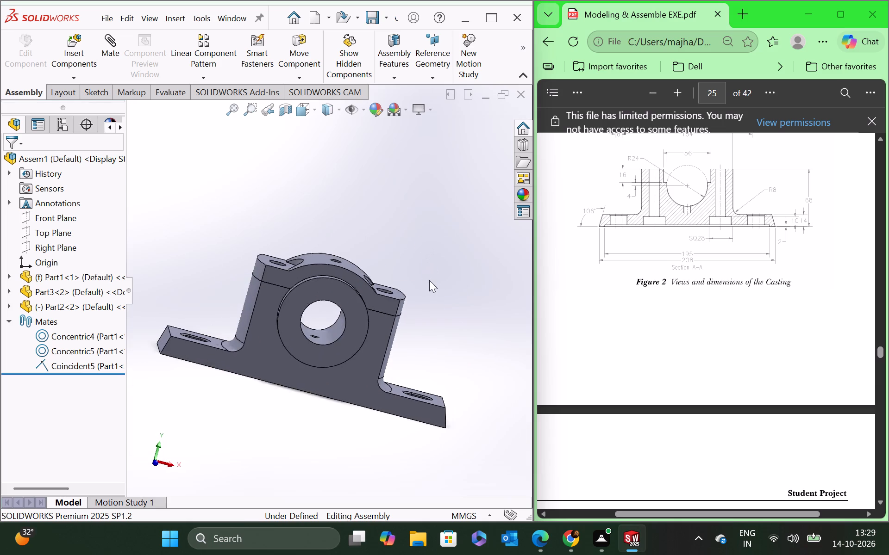
middle_click_drag(429, 280, 430, 280)
scroll(353, 293, "up", 3)
middle_click_drag(384, 274, 385, 306)
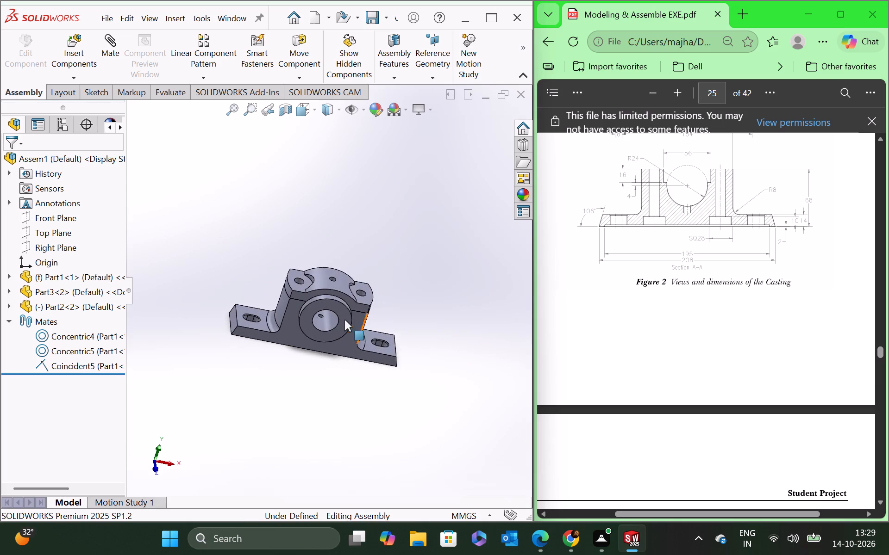
Move the cap upward so it stands clear of the casting and bushing.
scroll(343, 319, "up", 3)
left_click_drag(336, 294, 336, 285)
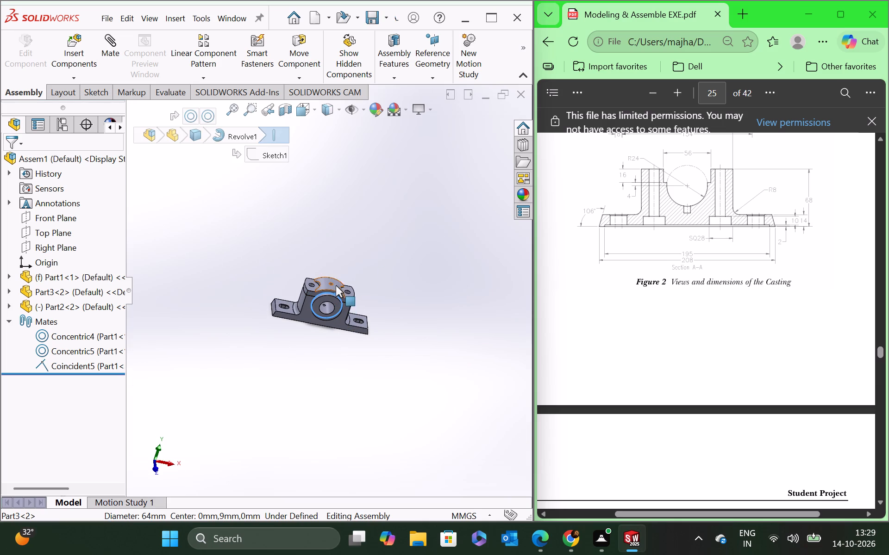
left_click_drag(336, 285, 336, 273)
left_click(274, 236)
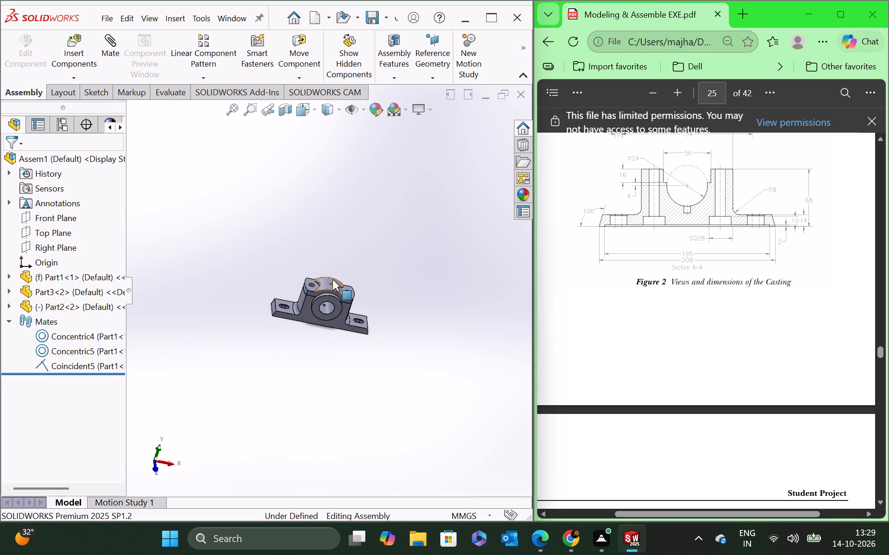
left_click_drag(328, 282, 333, 229)
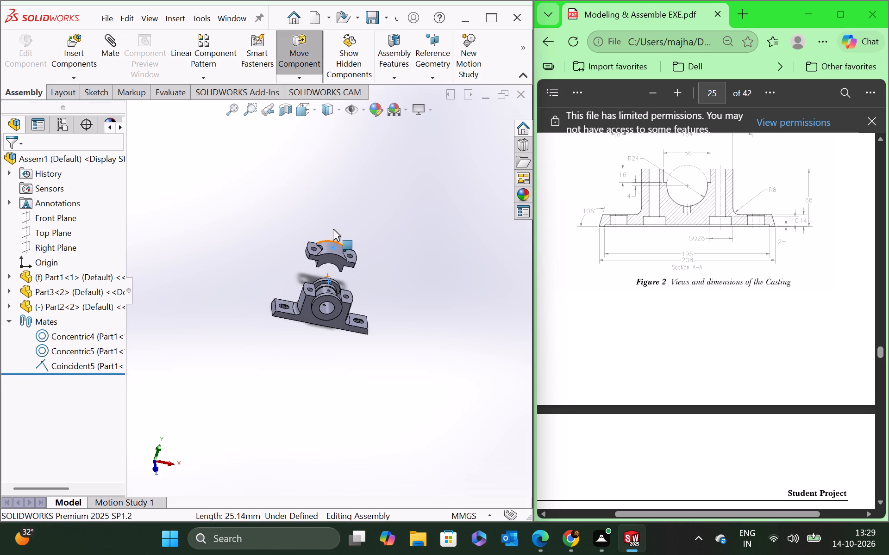
left_click(407, 296)
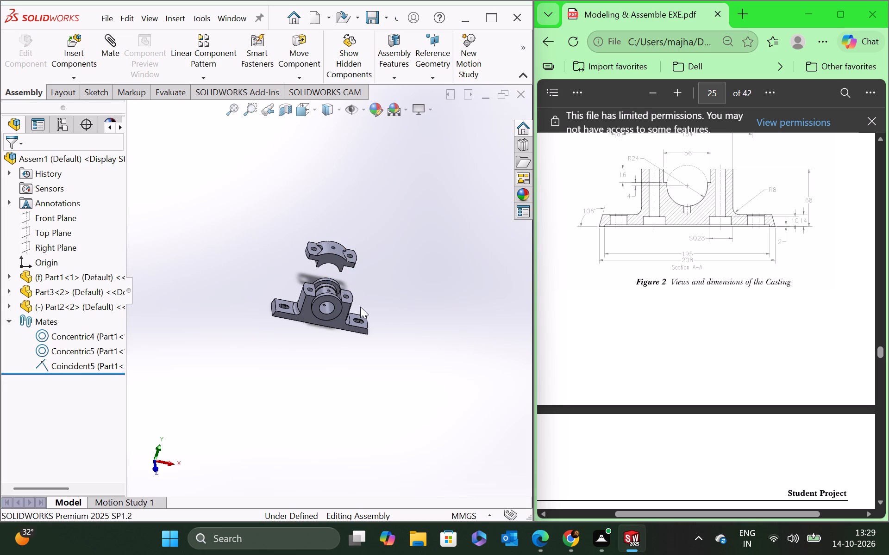
Examine the raised cap, its lug undersides and bore, and the bushing seated in the casting from several angles.
scroll(360, 307, "up", 2)
middle_click_drag(360, 299, 358, 268)
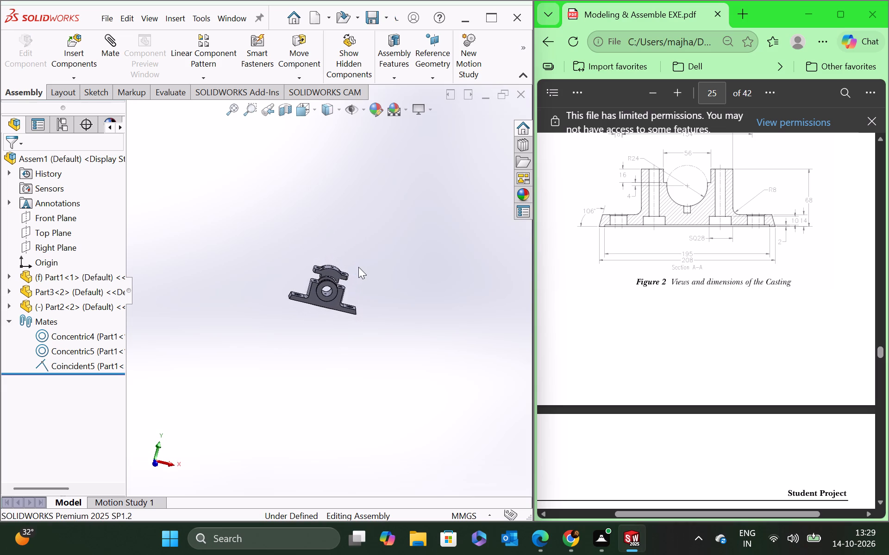
scroll(340, 280, "down", 12)
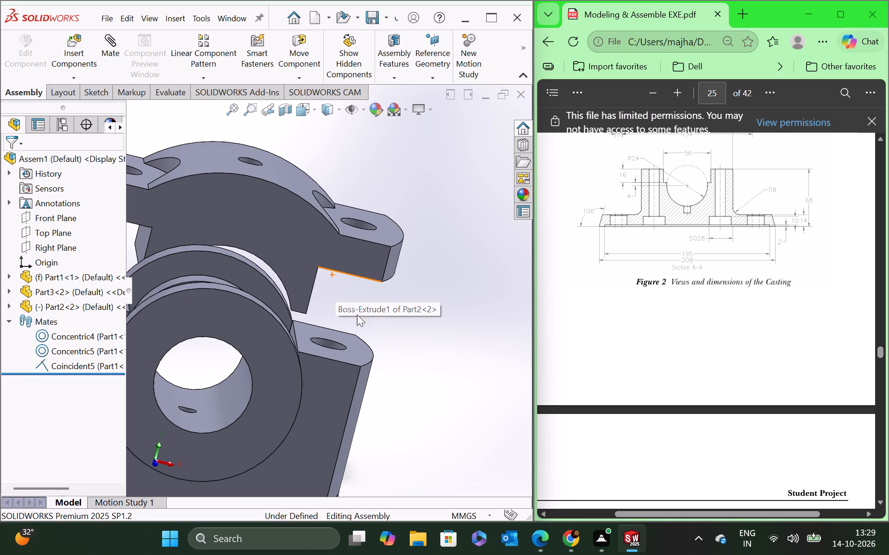
middle_click_drag(426, 333, 431, 316)
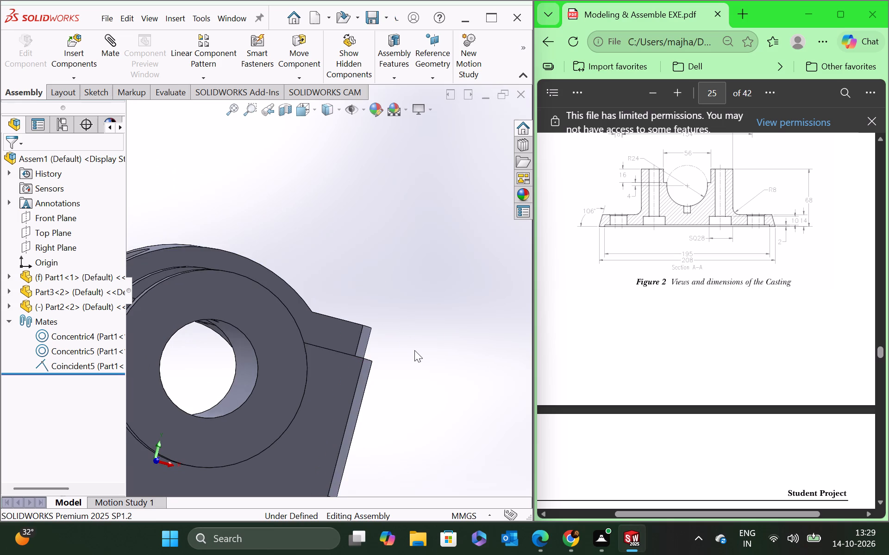
scroll(414, 350, "up", 3)
middle_click_drag(418, 352, 412, 370)
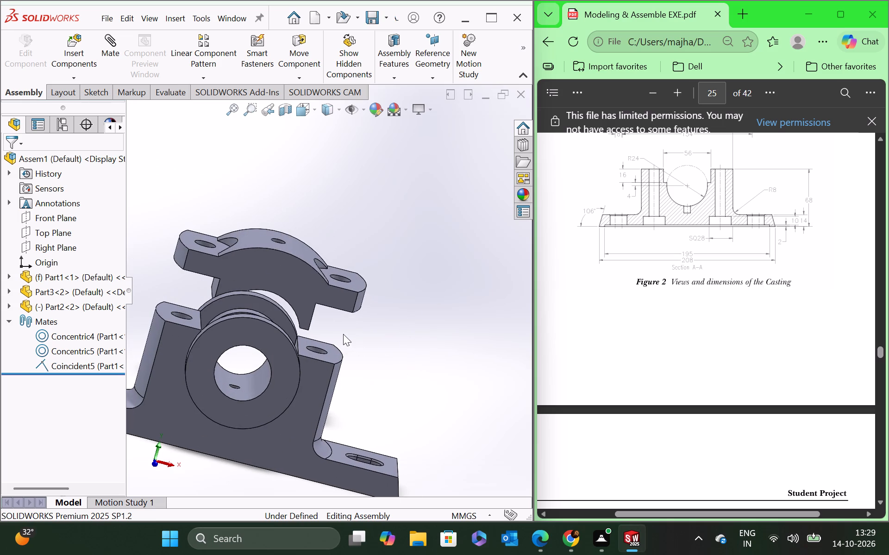
scroll(342, 333, "down", 4)
scroll(332, 320, "up", 2)
middle_click_drag(371, 321, 370, 314)
scroll(371, 321, "up", 1)
middle_click_drag(376, 333, 385, 339)
scroll(376, 333, "down", 1)
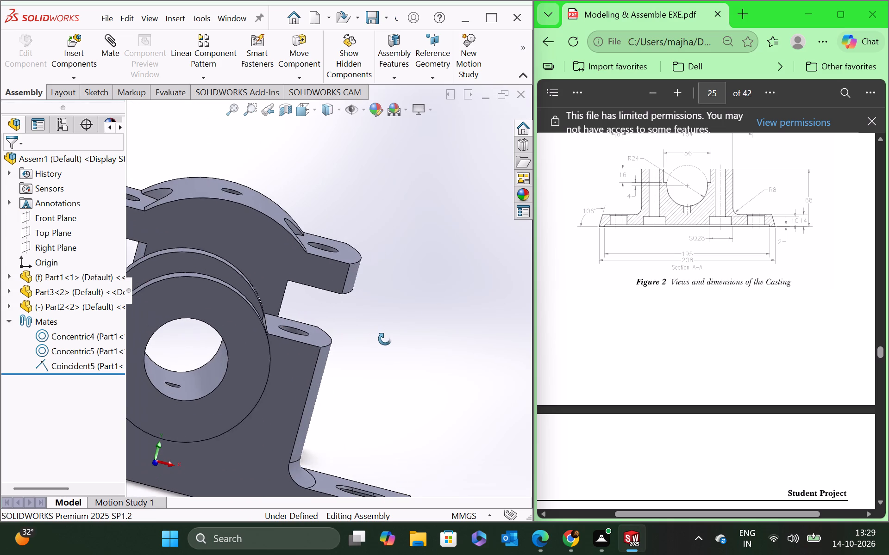
middle_click_drag(385, 339, 387, 350)
scroll(302, 292, "down", 2)
middle_click_drag(322, 307, 313, 300)
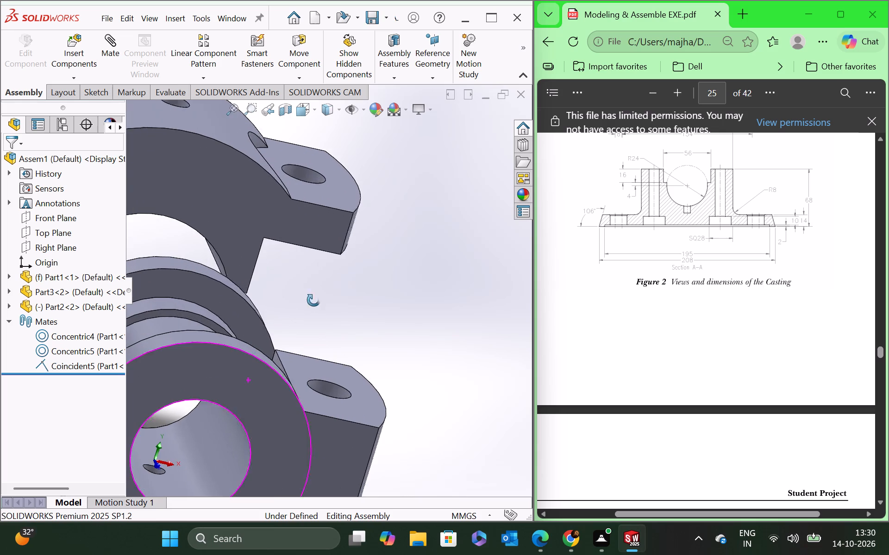
middle_click_drag(313, 300, 307, 296)
scroll(317, 320, "up", 3)
scroll(361, 333, "up", 1)
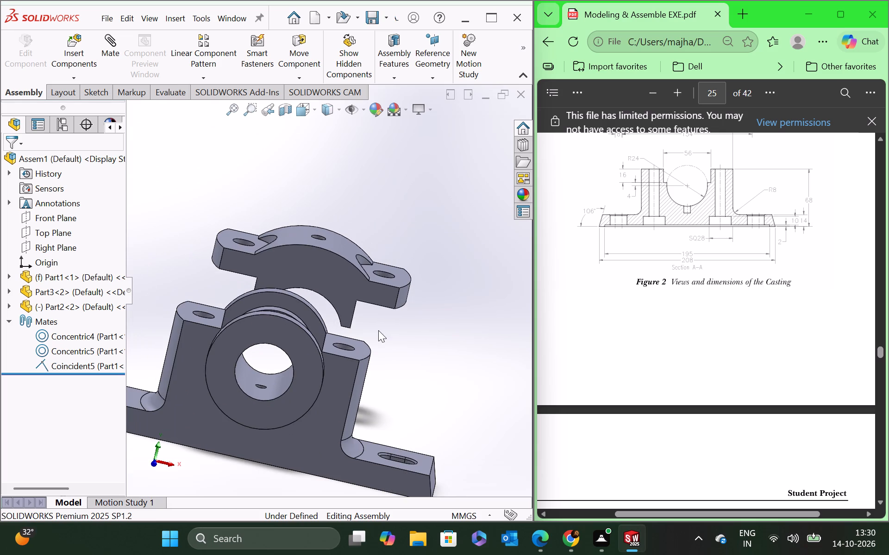
middle_click_drag(375, 328, 379, 342)
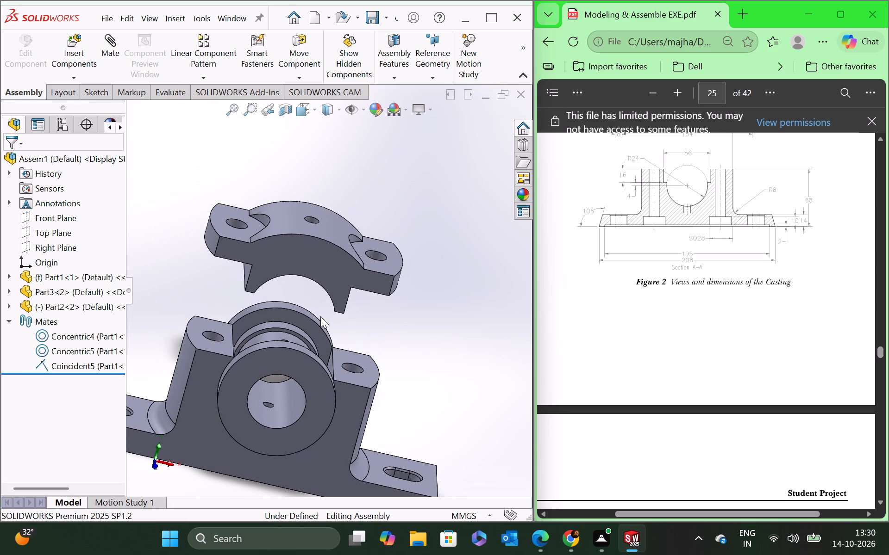
middle_click_drag(318, 294, 377, 271)
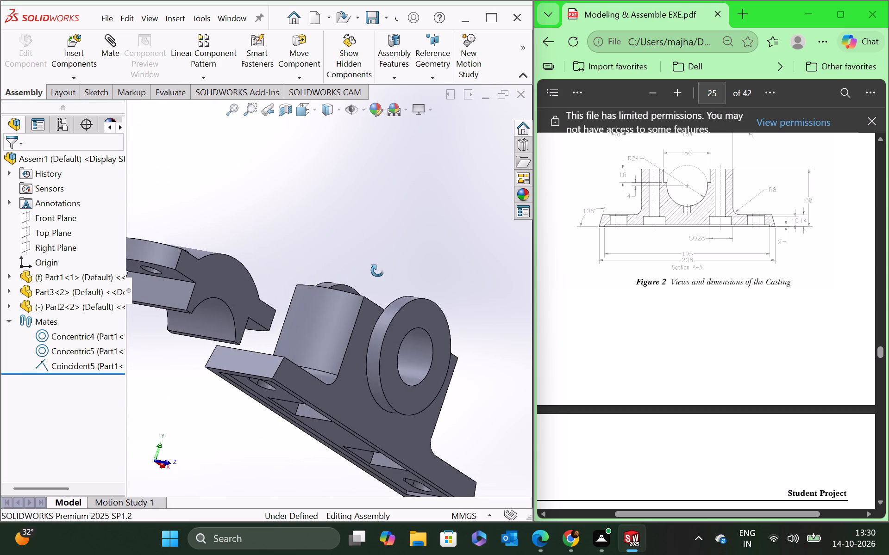
middle_click_drag(377, 271, 379, 271)
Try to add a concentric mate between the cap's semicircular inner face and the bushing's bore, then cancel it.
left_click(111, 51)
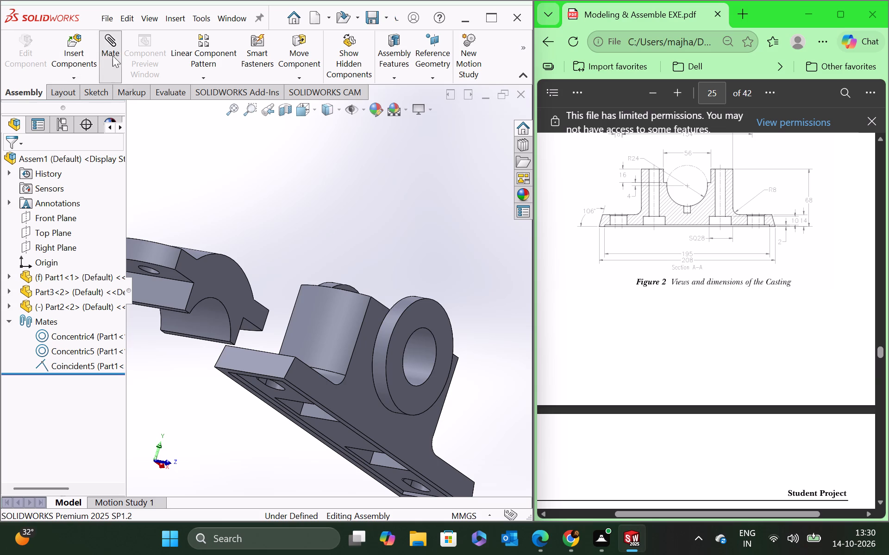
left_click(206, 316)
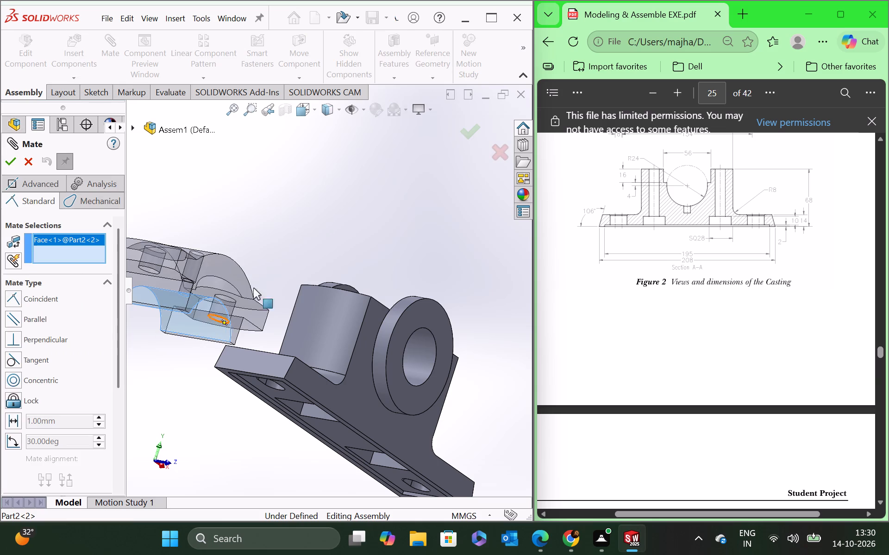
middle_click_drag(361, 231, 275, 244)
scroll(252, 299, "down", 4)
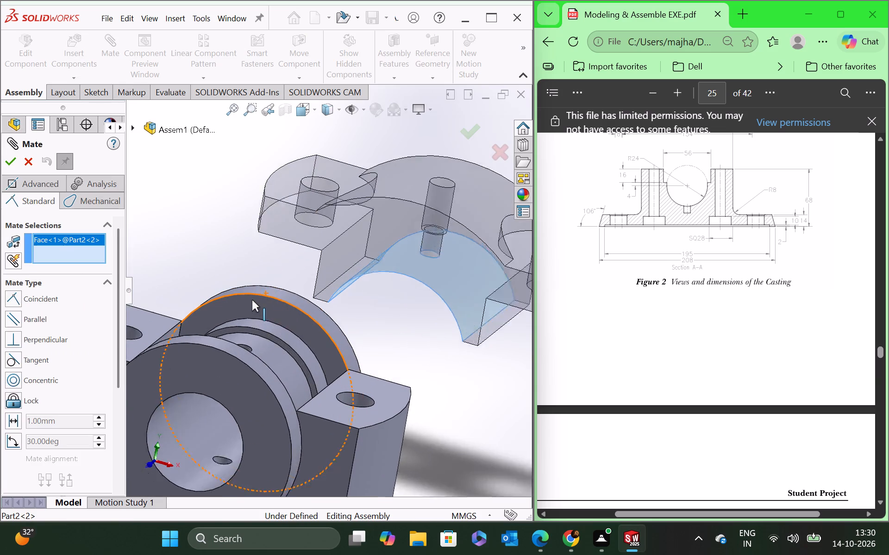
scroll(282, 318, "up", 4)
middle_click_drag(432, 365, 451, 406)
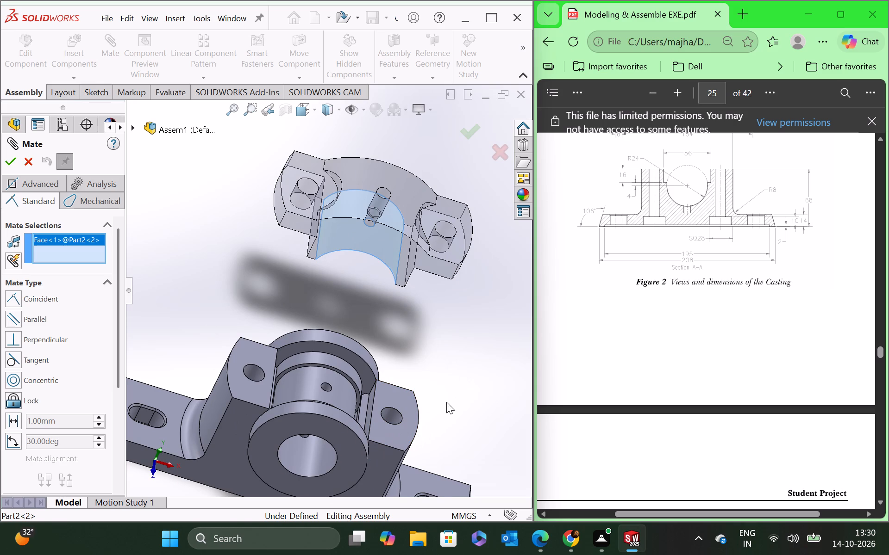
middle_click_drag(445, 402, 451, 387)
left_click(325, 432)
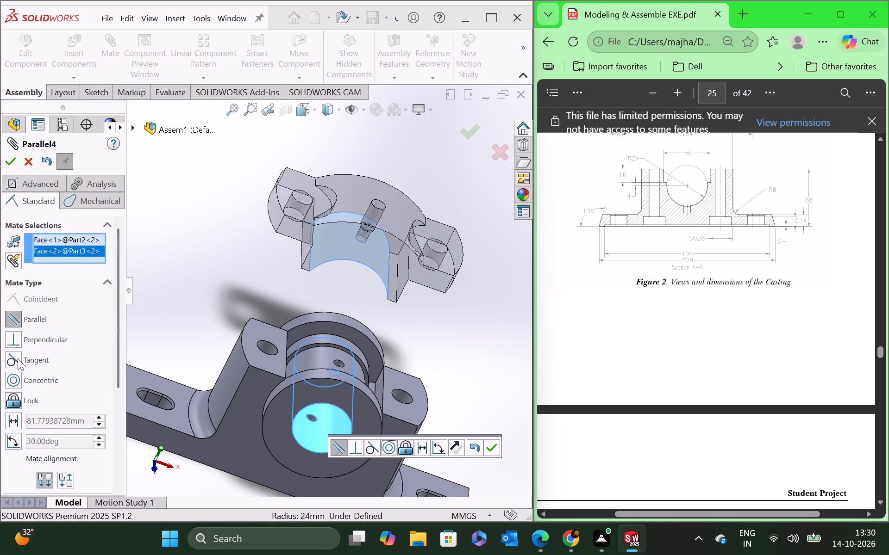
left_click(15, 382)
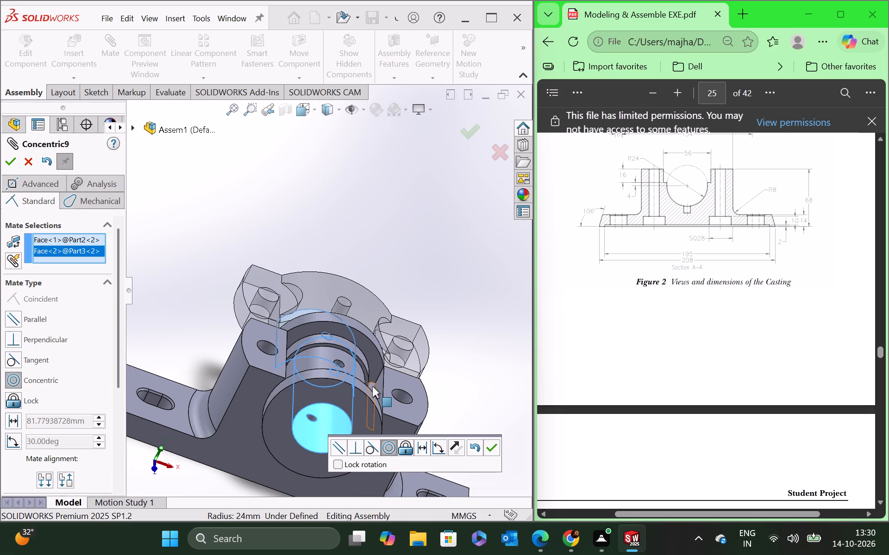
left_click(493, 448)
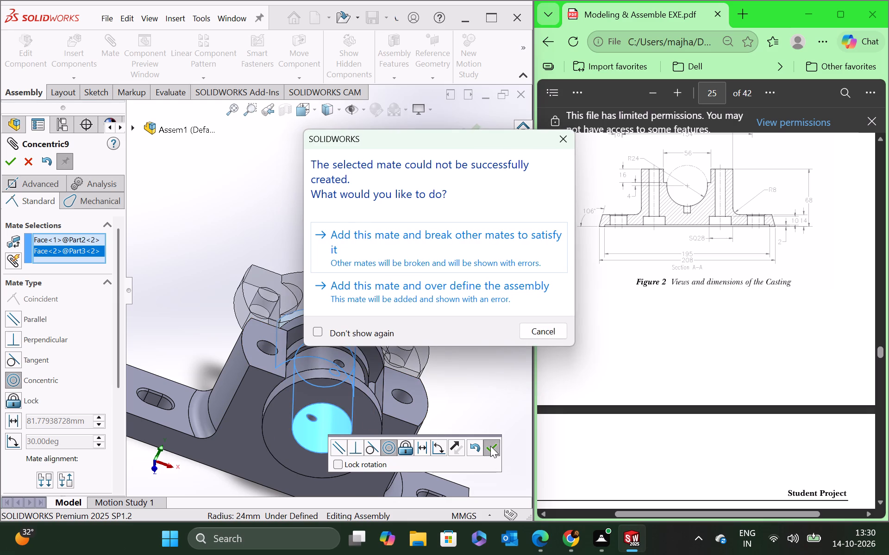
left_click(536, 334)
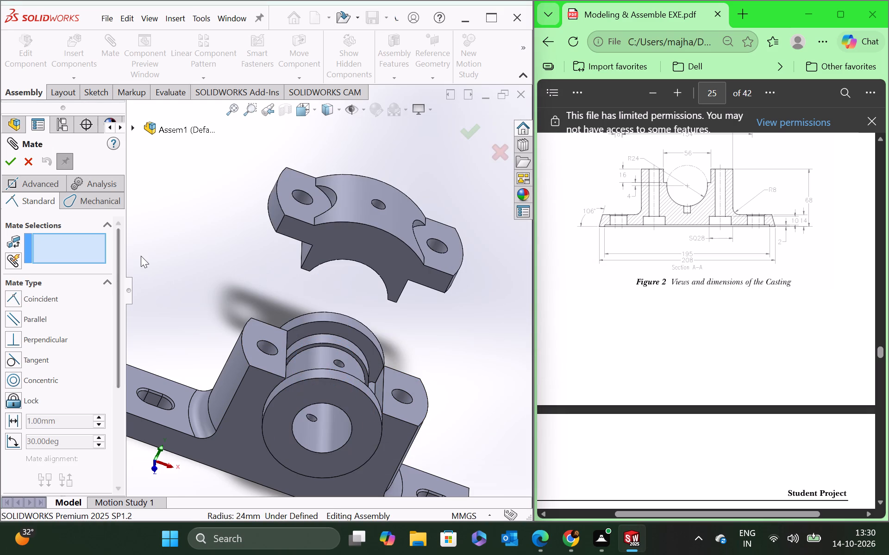
Add a concentric mate between the cap's bolt hole at the negative-X end and the matching bolt hole in the casting.
left_click(303, 197)
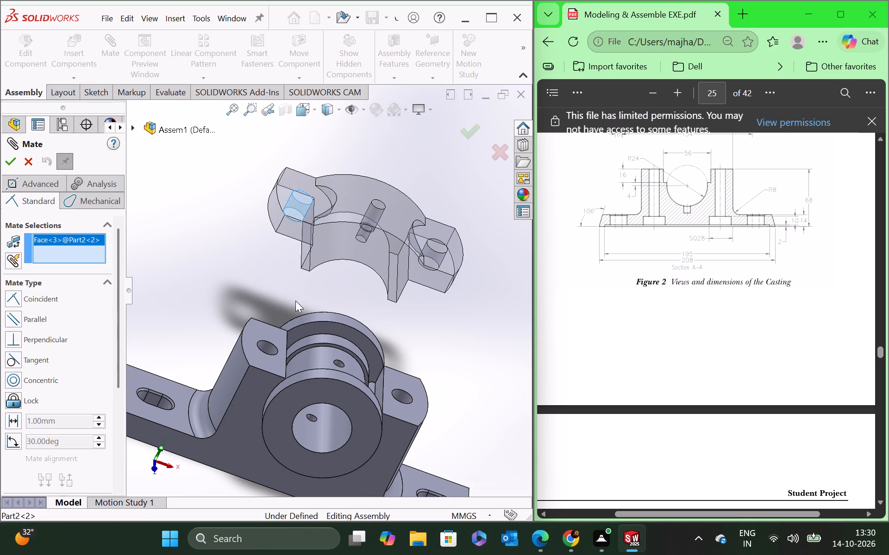
left_click(269, 346)
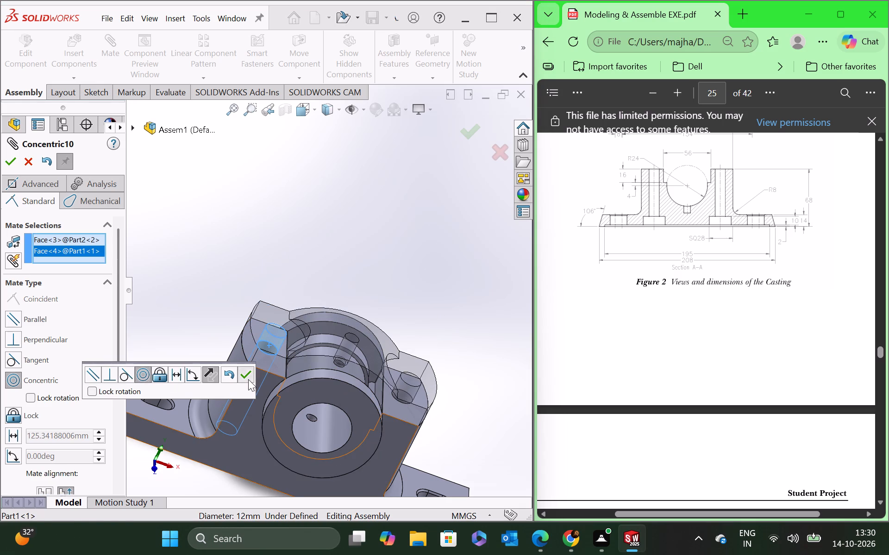
left_click(248, 379)
middle_click_drag(401, 296, 375, 342)
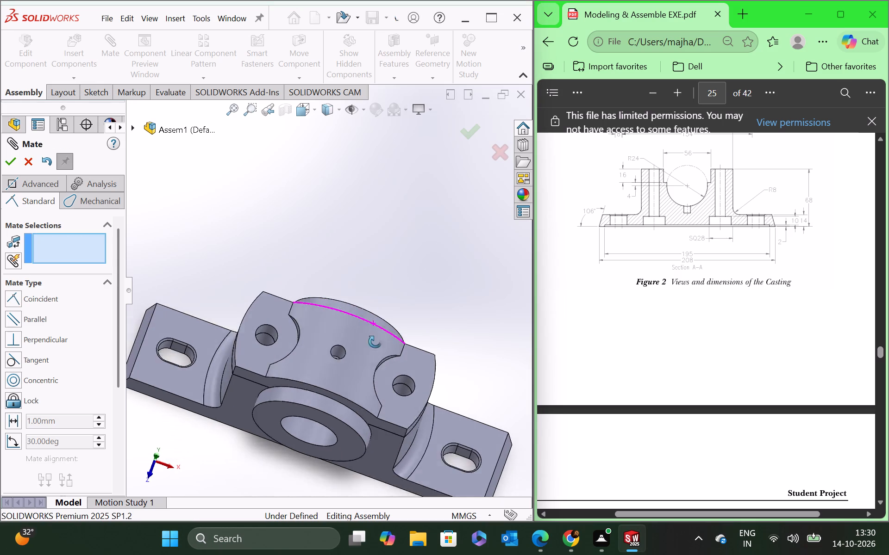
middle_click_drag(375, 342, 374, 353)
scroll(316, 358, "down", 4)
scroll(316, 357, "up", 5)
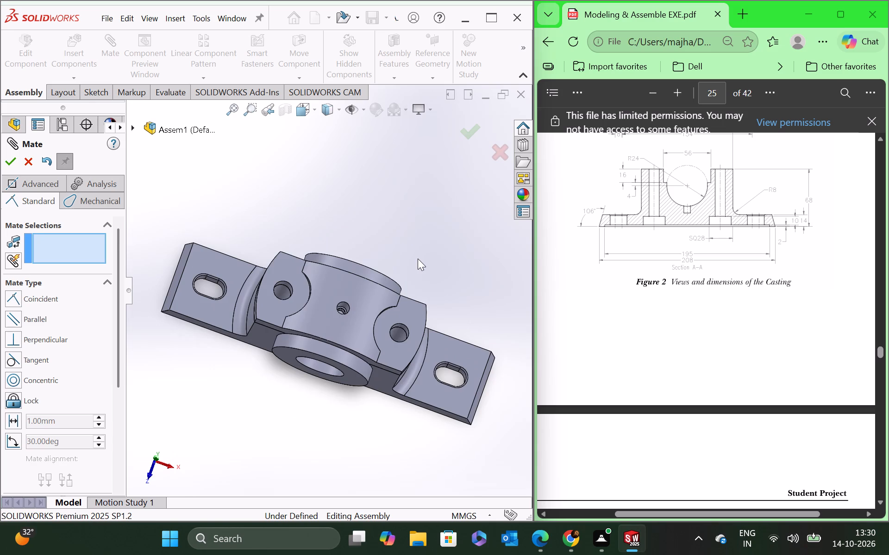
middle_click_drag(418, 258, 415, 276)
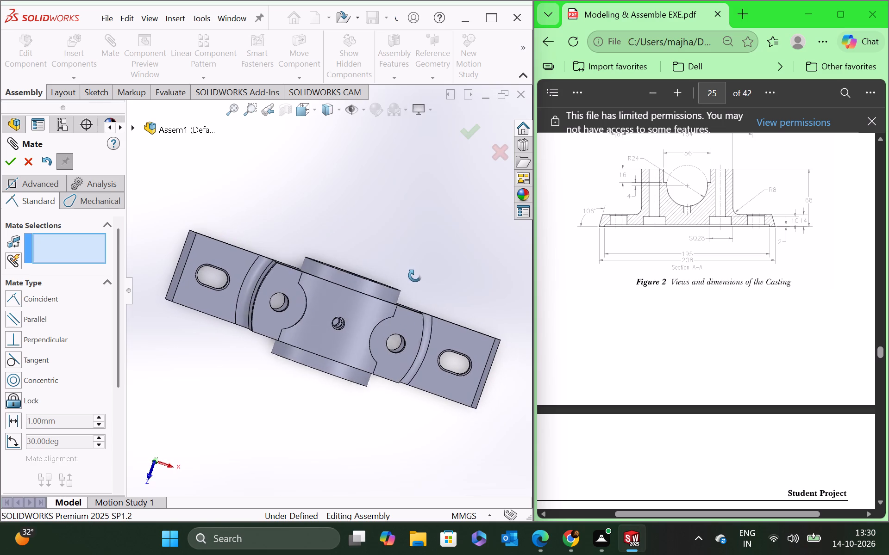
middle_click_drag(415, 276, 415, 276)
left_click(7, 169)
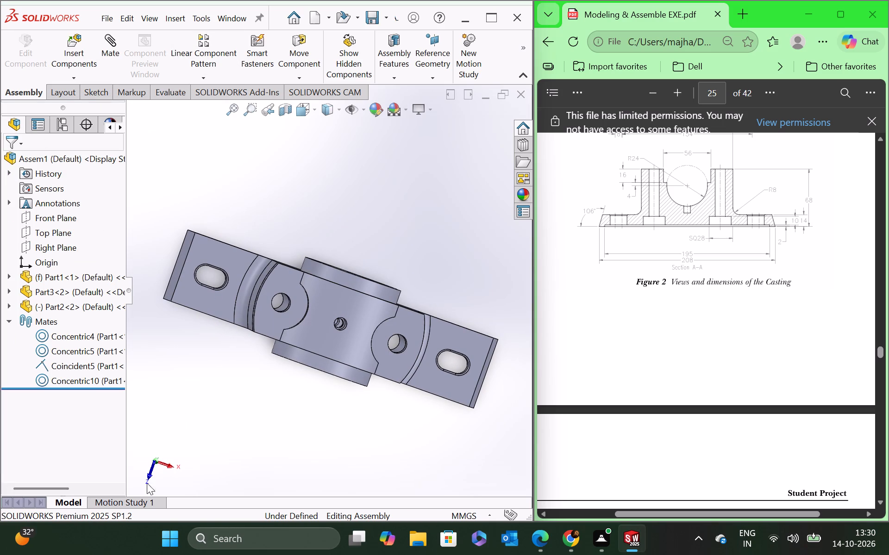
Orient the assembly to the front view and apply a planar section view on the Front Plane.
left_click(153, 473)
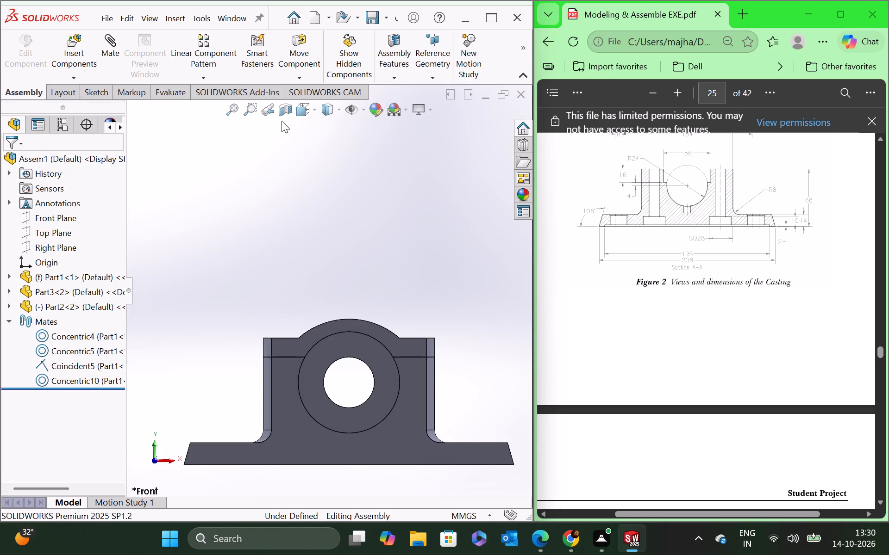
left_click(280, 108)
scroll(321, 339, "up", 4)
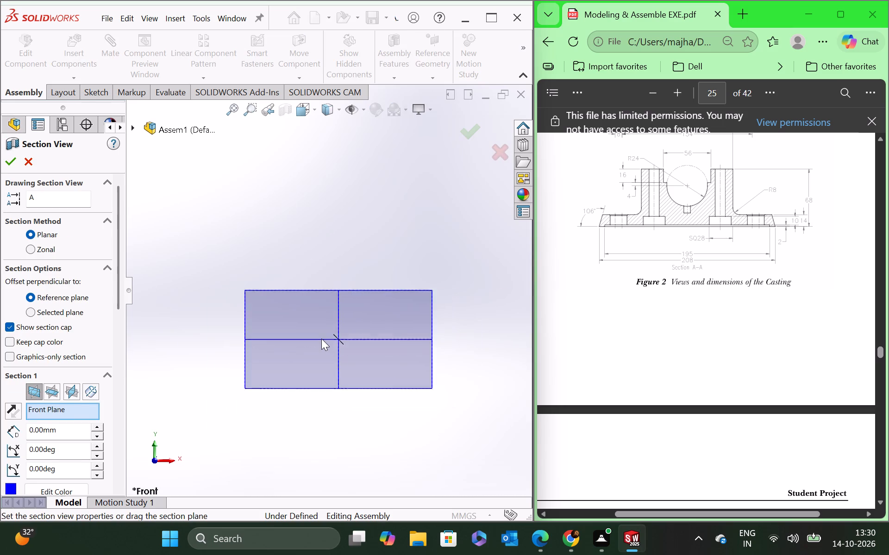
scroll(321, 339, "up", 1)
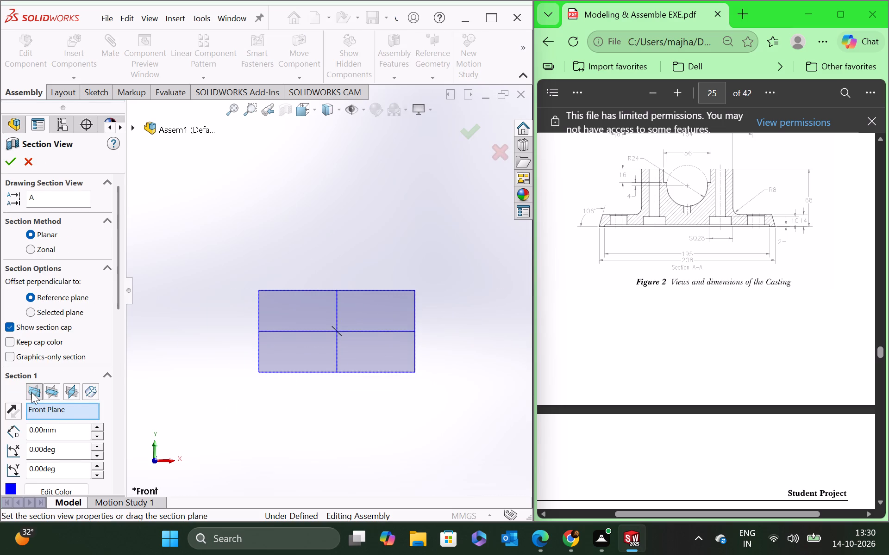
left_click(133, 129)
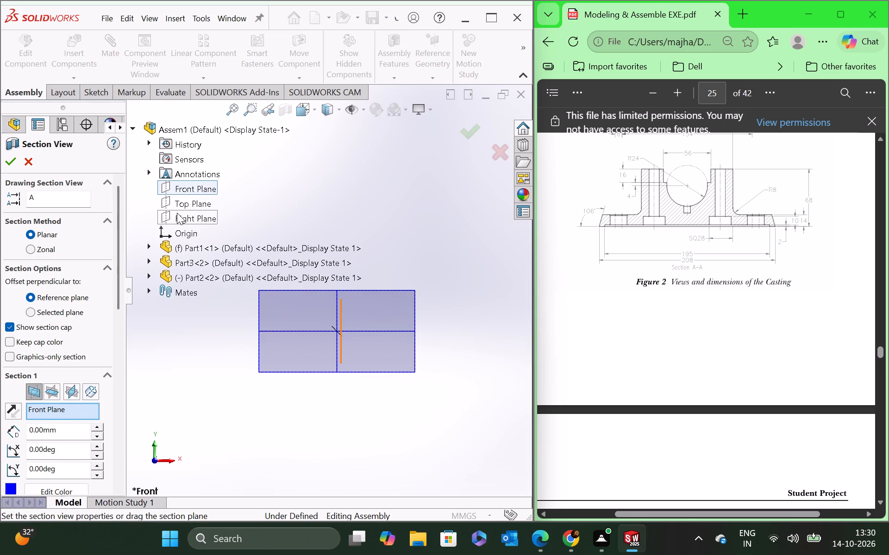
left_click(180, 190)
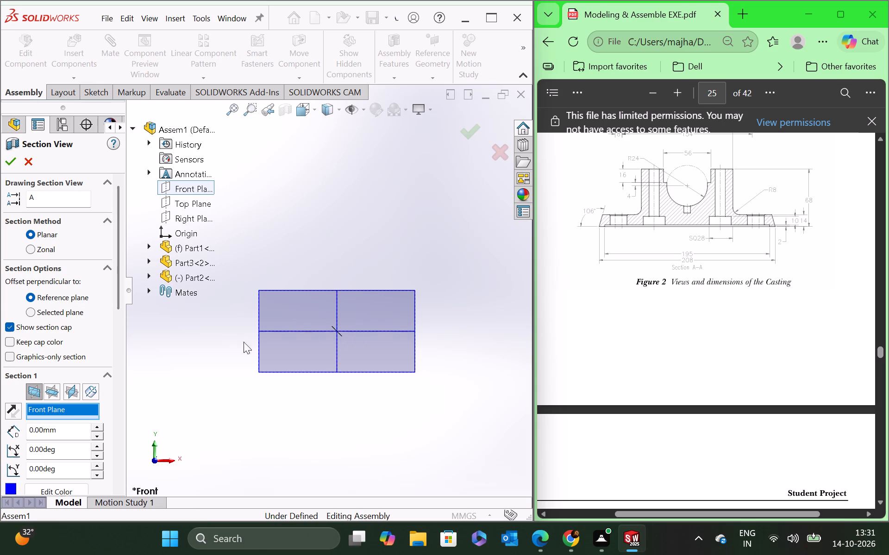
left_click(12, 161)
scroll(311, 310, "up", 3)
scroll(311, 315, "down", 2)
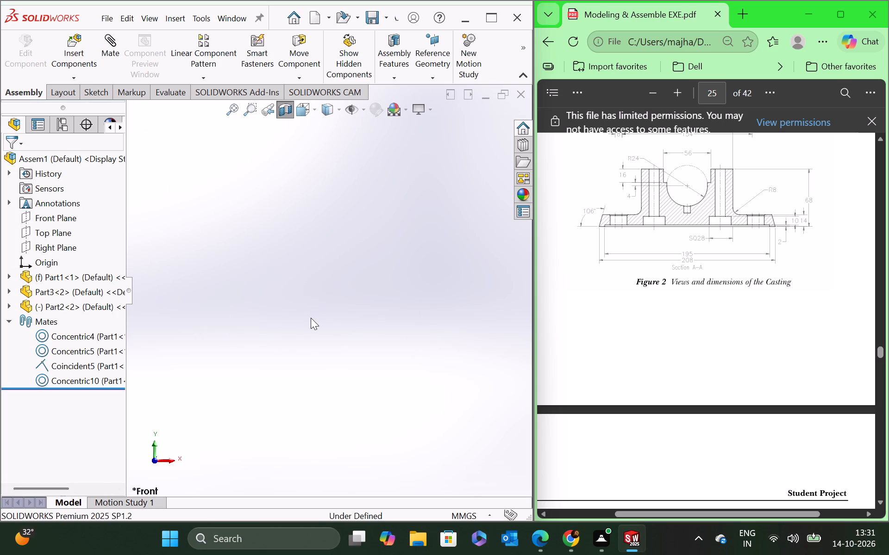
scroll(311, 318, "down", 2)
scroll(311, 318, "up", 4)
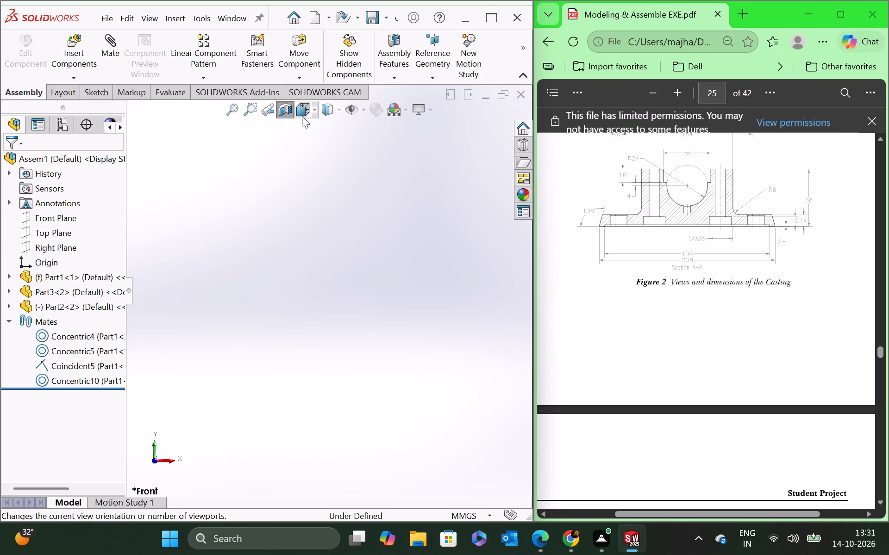
Reopen the planar section view on the Front Plane and offset the plane to about 1026 mm so it cuts the assembly.
left_click(285, 113)
left_click(285, 113)
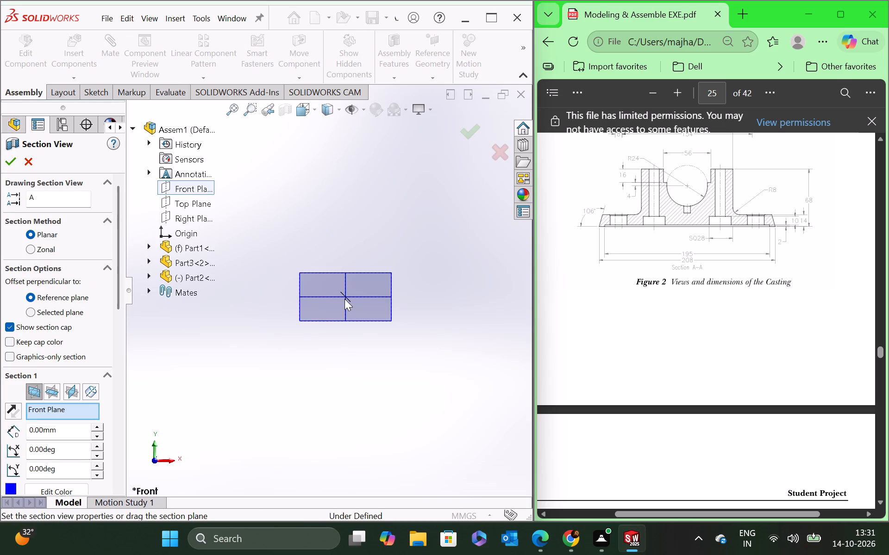
middle_click_drag(436, 302, 405, 313)
scroll(400, 312, "up", 1)
scroll(400, 312, "down", 2)
scroll(399, 312, "up", 1)
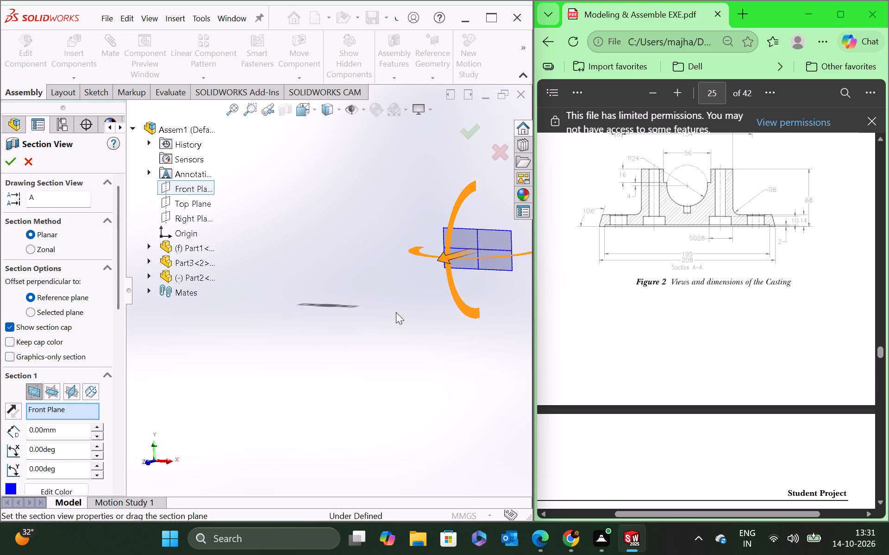
scroll(396, 312, "up", 1)
left_click_drag(422, 261, 404, 272)
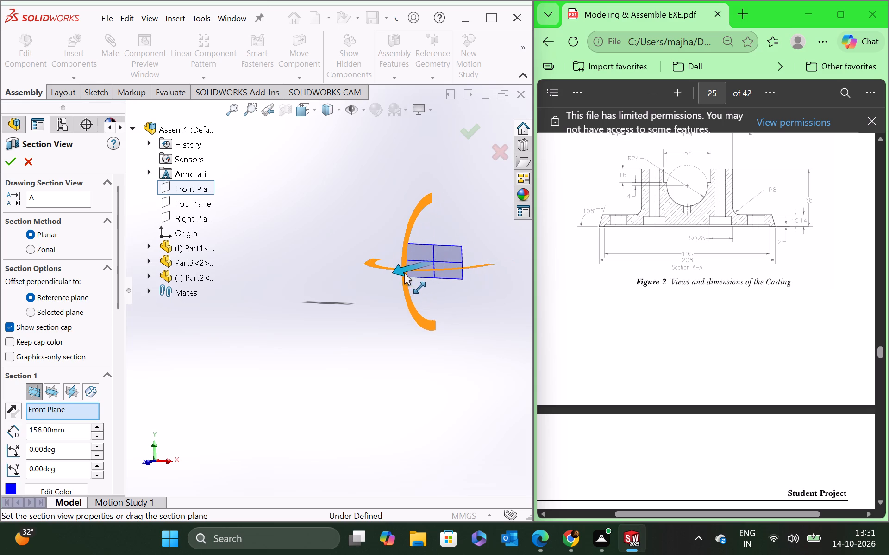
left_click_drag(404, 272, 287, 315)
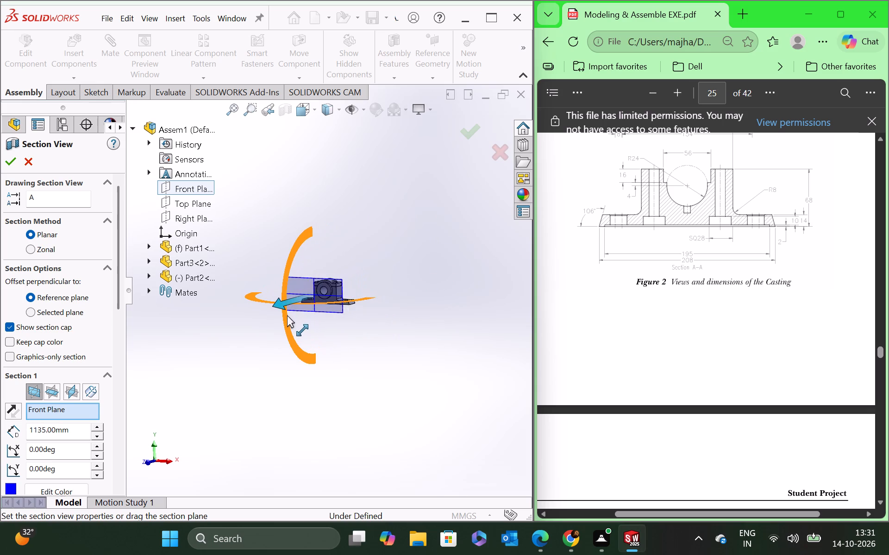
left_click_drag(287, 315, 300, 310)
middle_click_drag(317, 315, 352, 319)
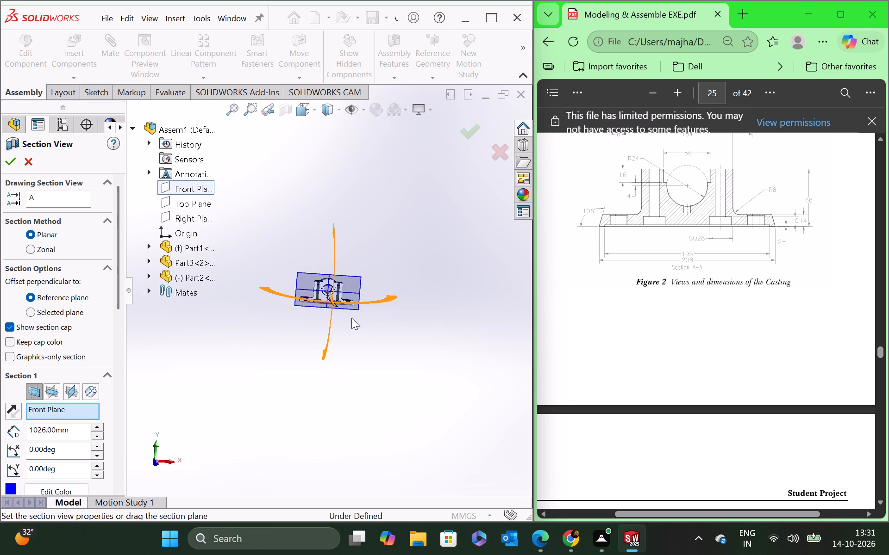
scroll(344, 279, "down", 8)
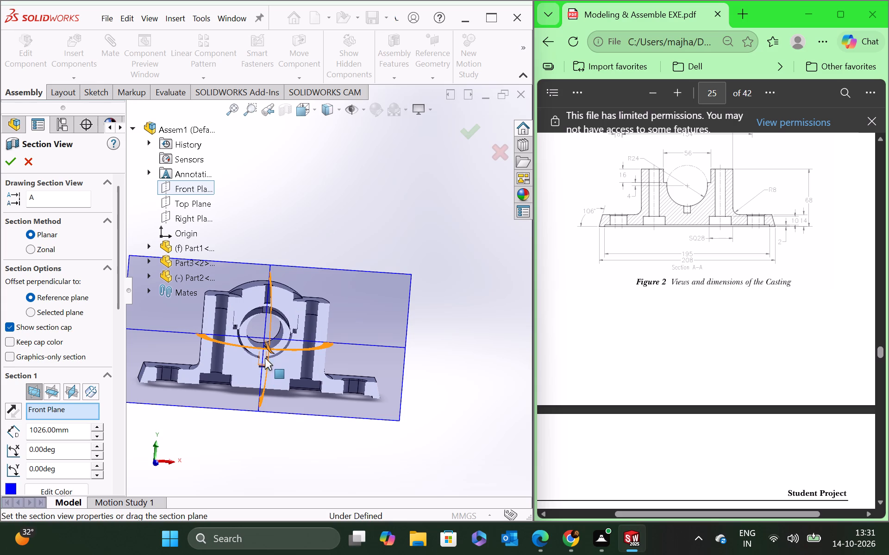
Adjust the Front Plane section offset to 1022 mm and apply the section view.
left_click(269, 348)
middle_click_drag(299, 220, 302, 318)
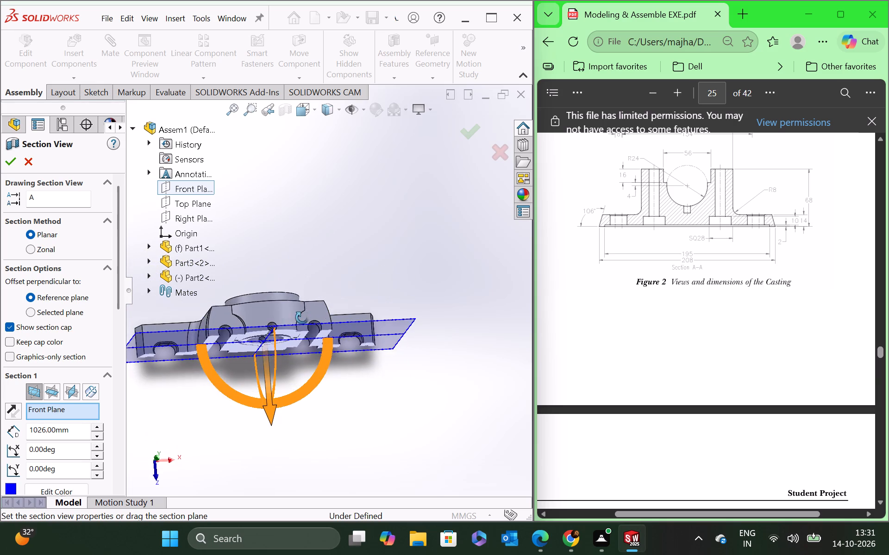
middle_click_drag(302, 318, 302, 319)
left_click_drag(269, 408, 268, 404)
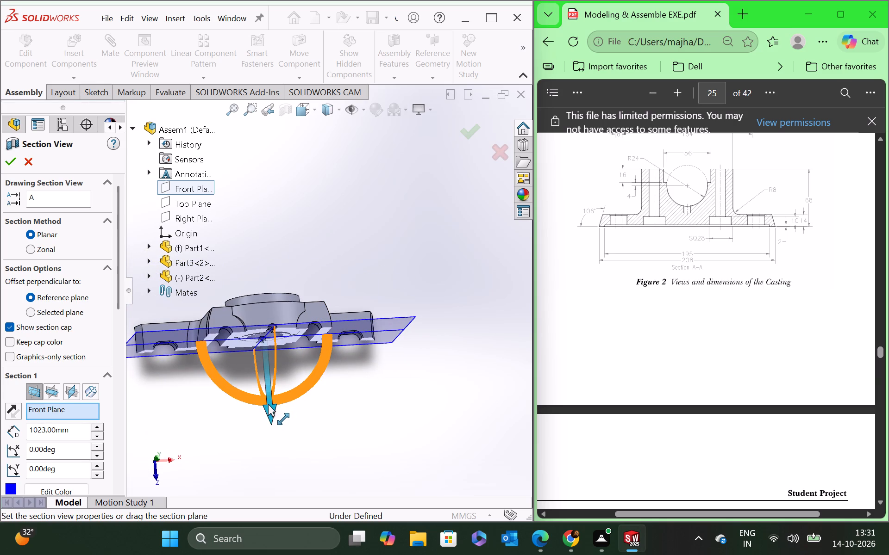
left_click_drag(268, 404, 269, 403)
left_click(366, 368)
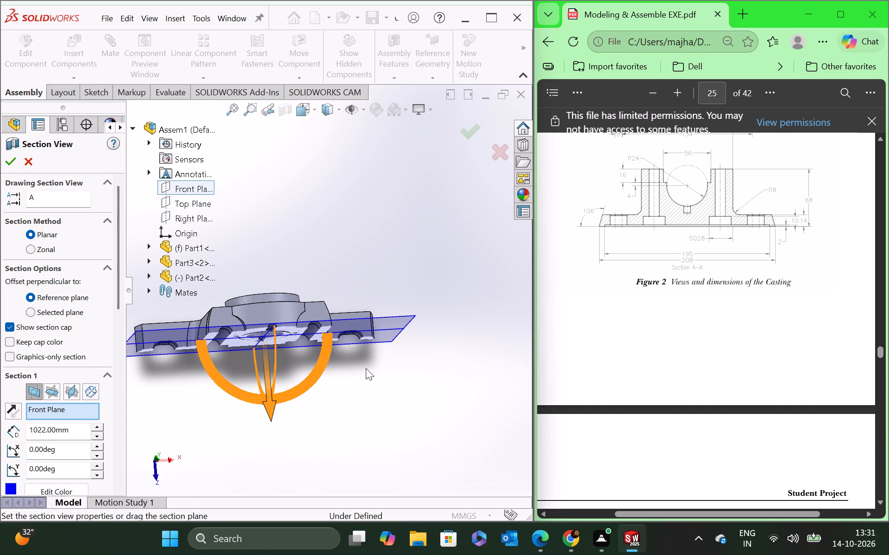
left_click(344, 372)
left_click(8, 165)
Examine the sectioned assembly around the bushing, especially its fit in the casting bore and the dowel in its hole.
scroll(270, 338, "down", 3)
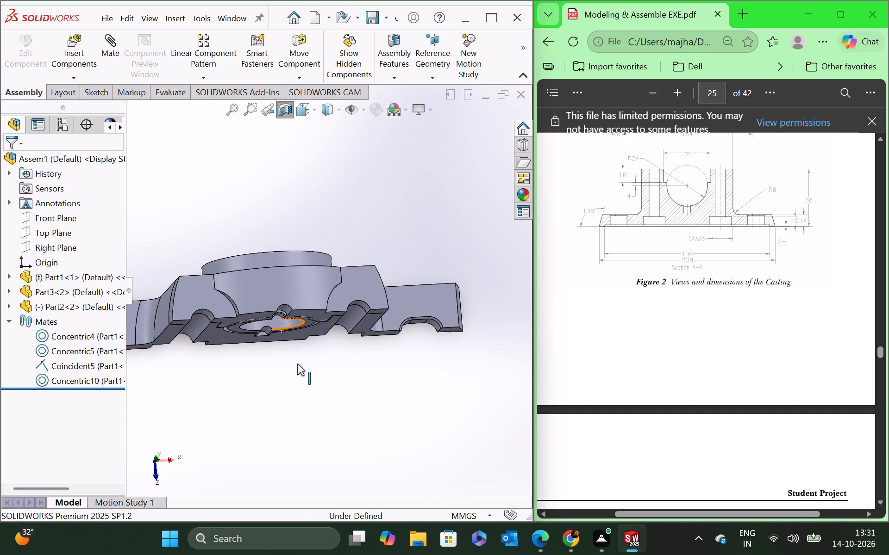
middle_click_drag(313, 389, 293, 309)
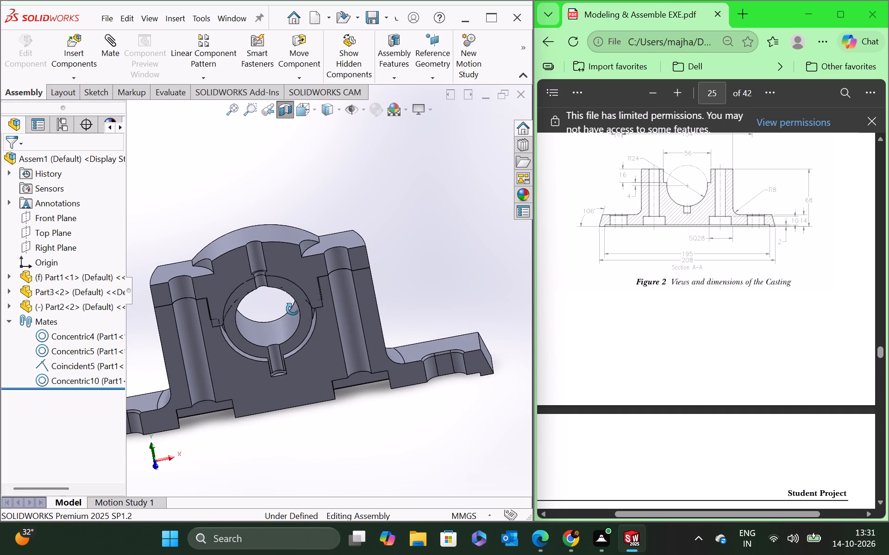
middle_click_drag(293, 309, 293, 308)
scroll(215, 304, "down", 5)
scroll(265, 302, "up", 5)
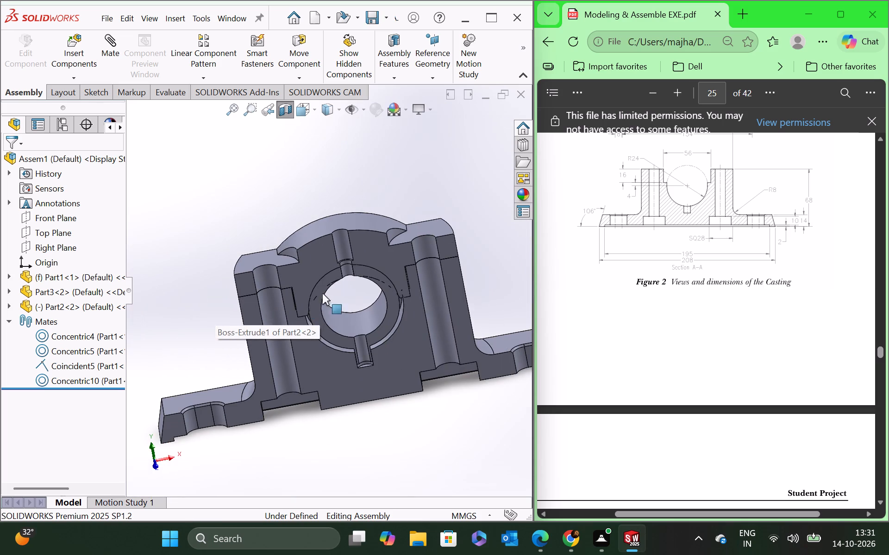
scroll(354, 297, "up", 2)
scroll(365, 283, "down", 6)
scroll(303, 354, "up", 3)
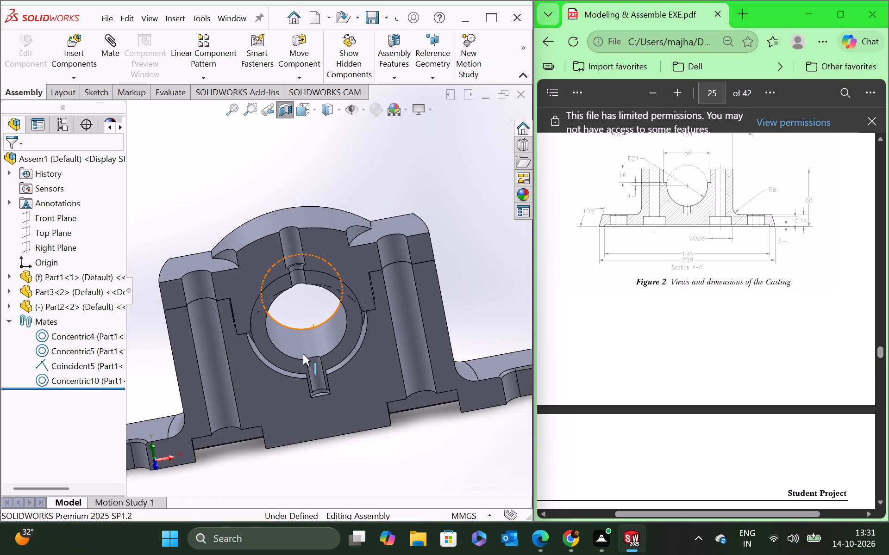
middle_click_drag(370, 446, 362, 425)
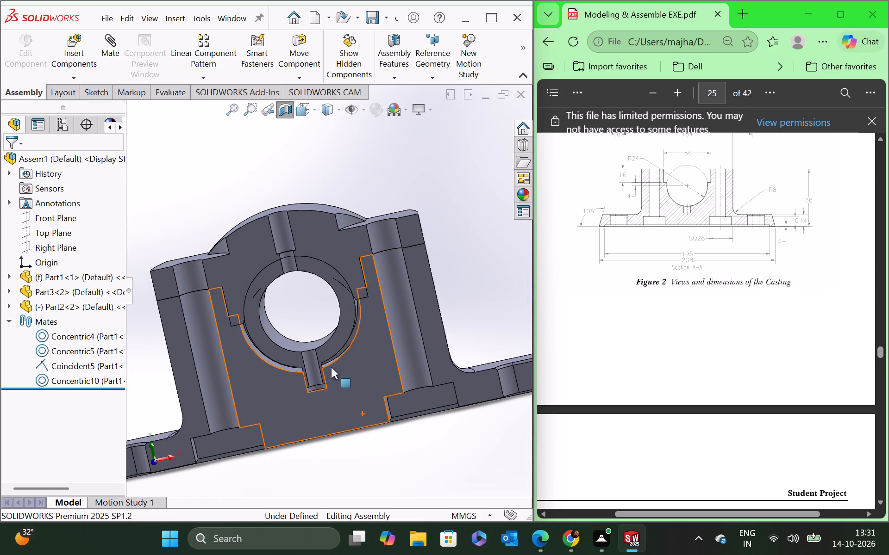
scroll(307, 375, "down", 6)
middle_click_drag(316, 191, 316, 160)
scroll(316, 190, "up", 1)
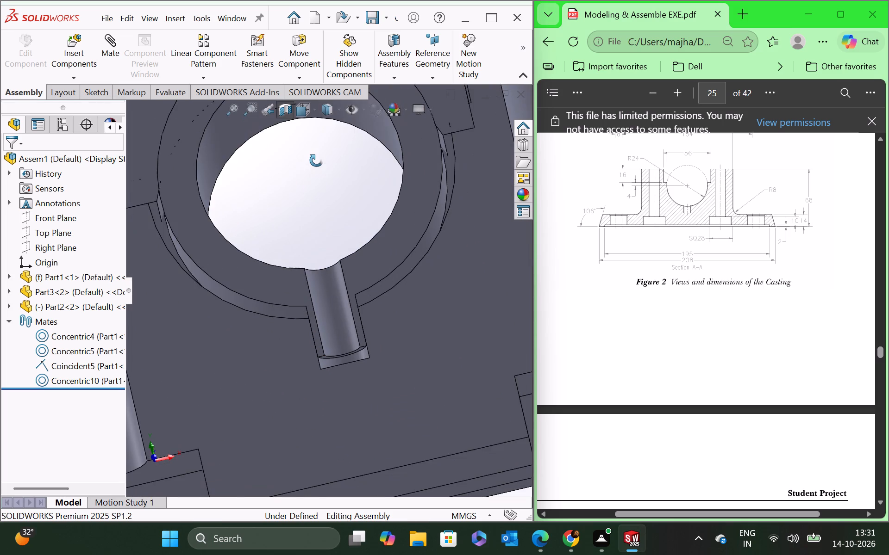
middle_click_drag(316, 160, 316, 160)
scroll(292, 174, "down", 2)
scroll(231, 172, "up", 4)
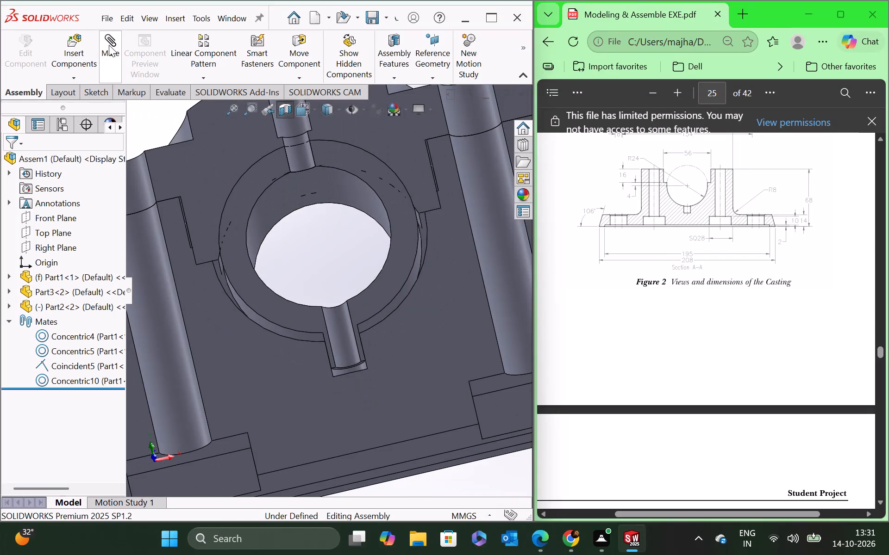
Add a coincident mate between the bushing dowel's end face and the casting dowel hole's bottom face, breaking other mates to satisfy it.
left_click(109, 45)
scroll(312, 348, "down", 6)
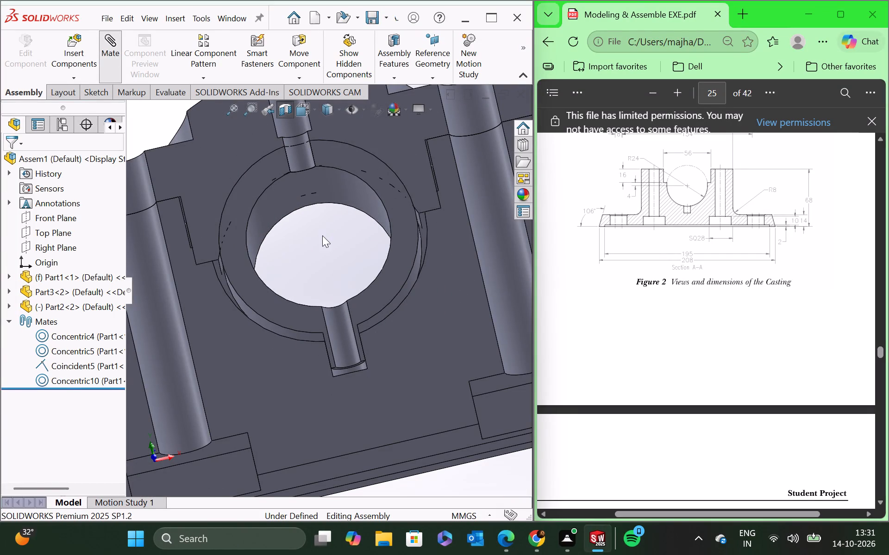
scroll(332, 323, "down", 4)
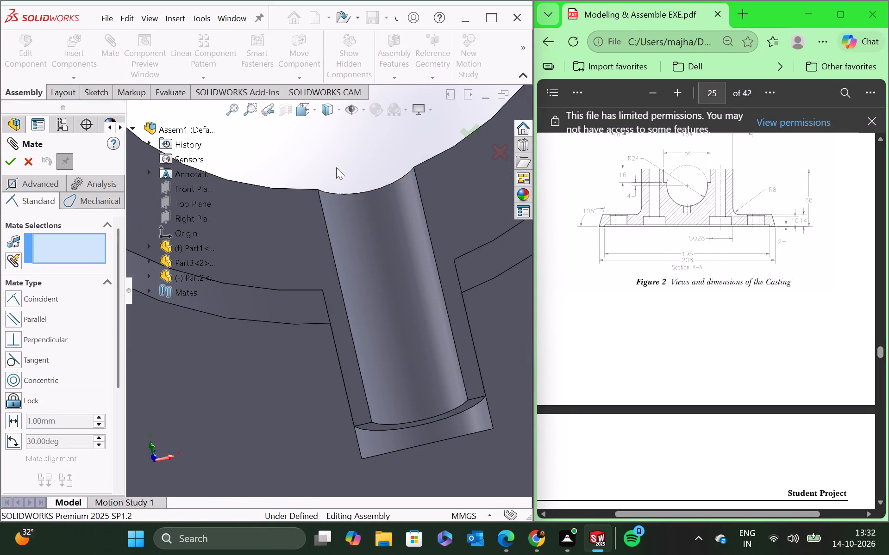
scroll(336, 162, "up", 2)
middle_click_drag(335, 157, 336, 140)
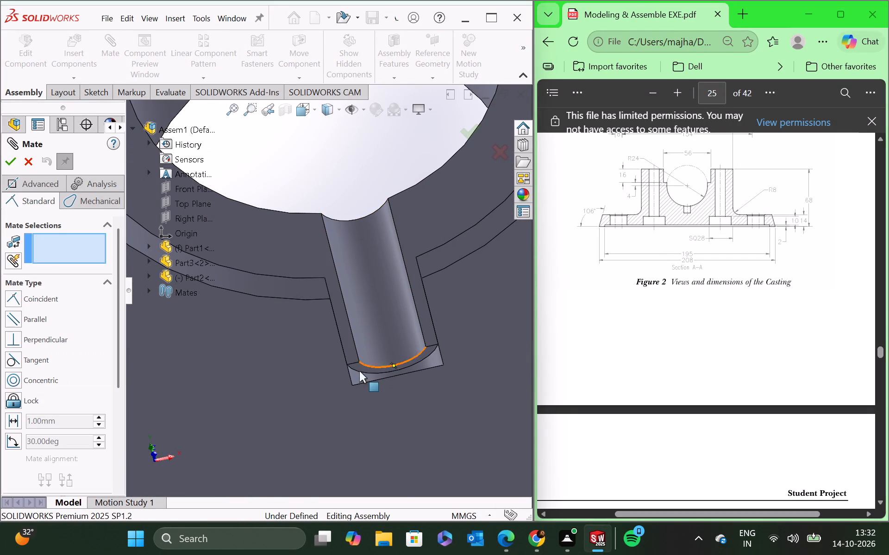
left_click(360, 369)
middle_click_drag(348, 175, 356, 212)
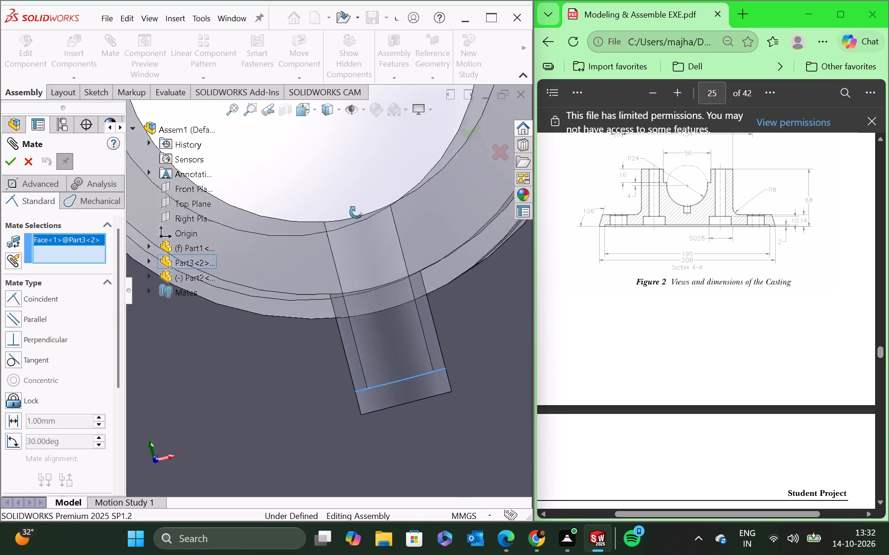
middle_click_drag(356, 212, 369, 246)
left_click(391, 357)
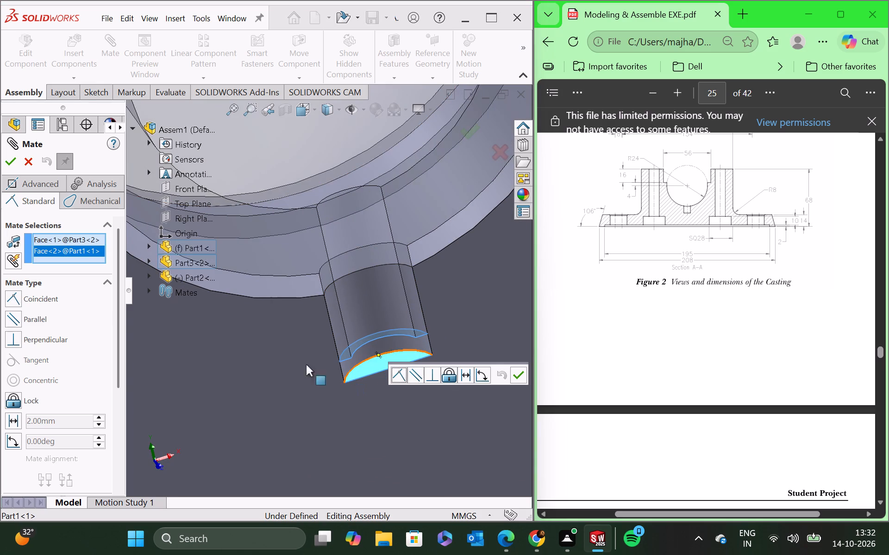
left_click(521, 375)
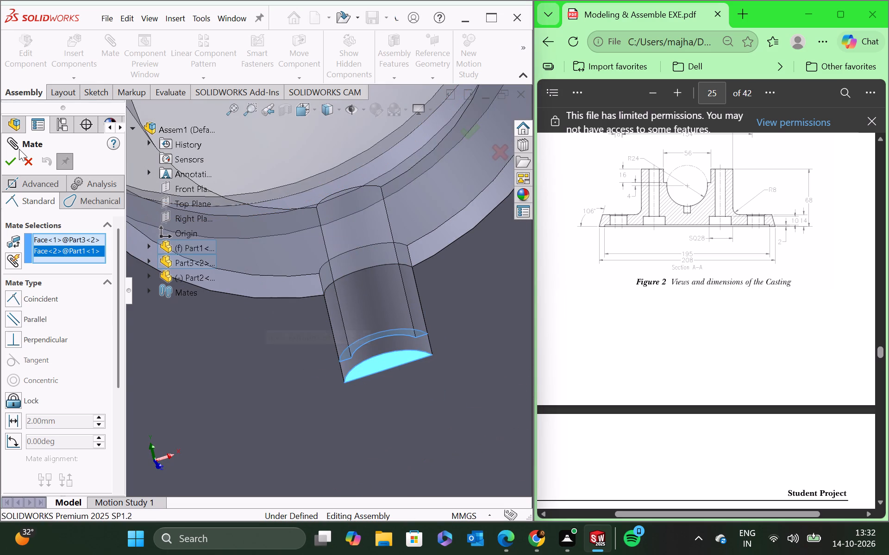
left_click(7, 161)
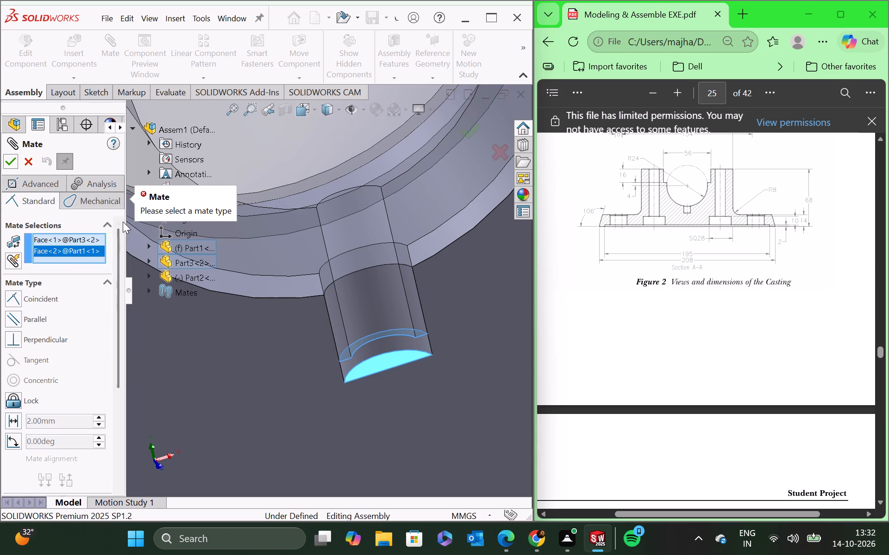
left_click(16, 300)
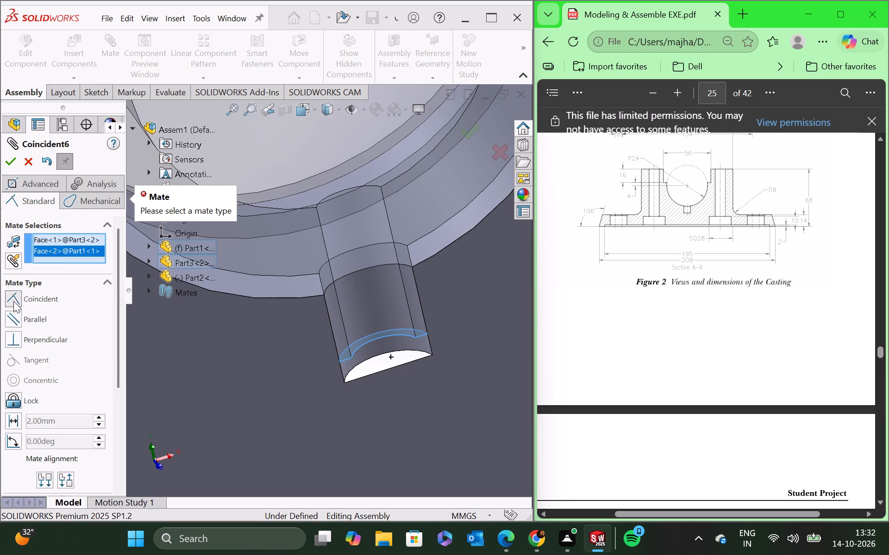
left_click(12, 164)
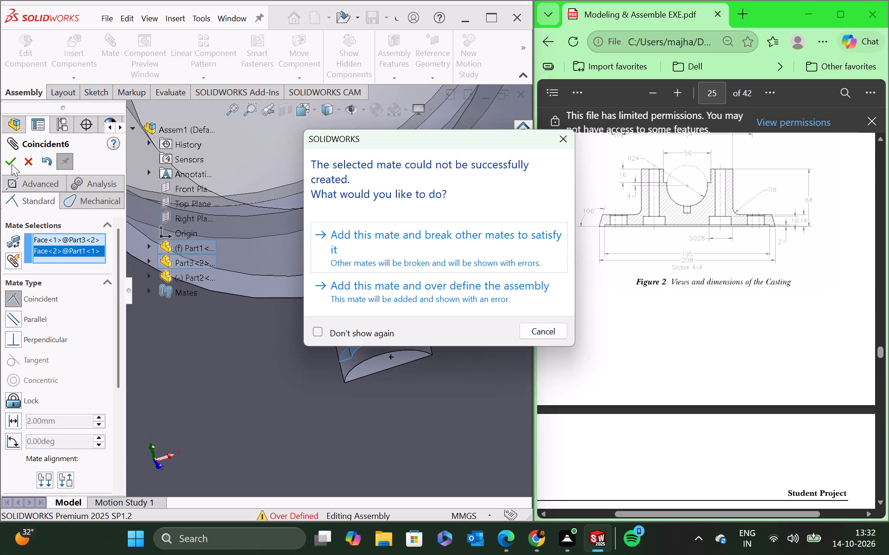
left_click(375, 247)
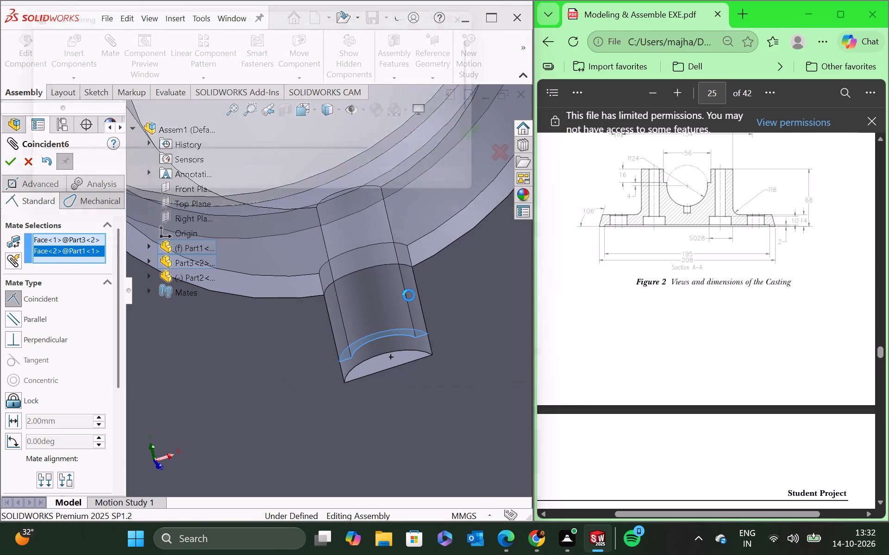
Examine the bushing's seating in the sectioned casting, consult the Plummer Block assembly figure in the PDF, and dismiss the mate error report.
scroll(347, 322, "up", 2)
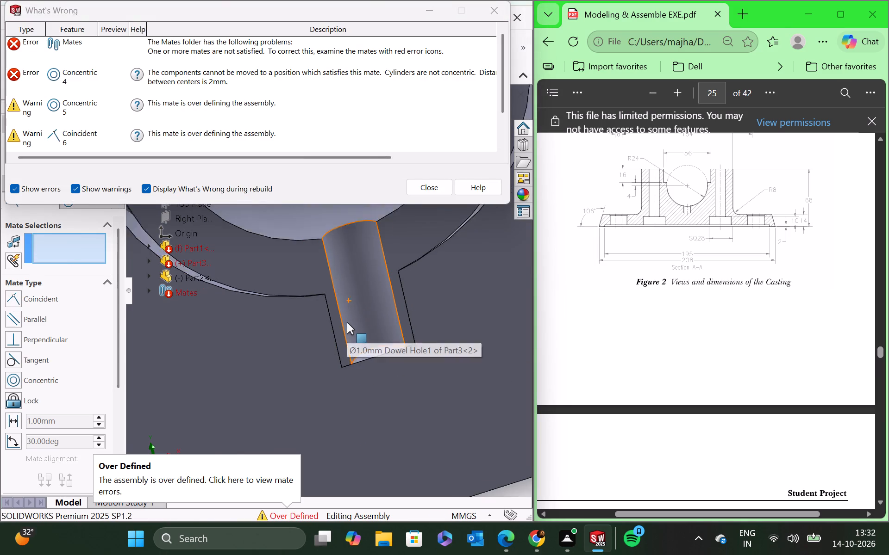
scroll(347, 322, "up", 6)
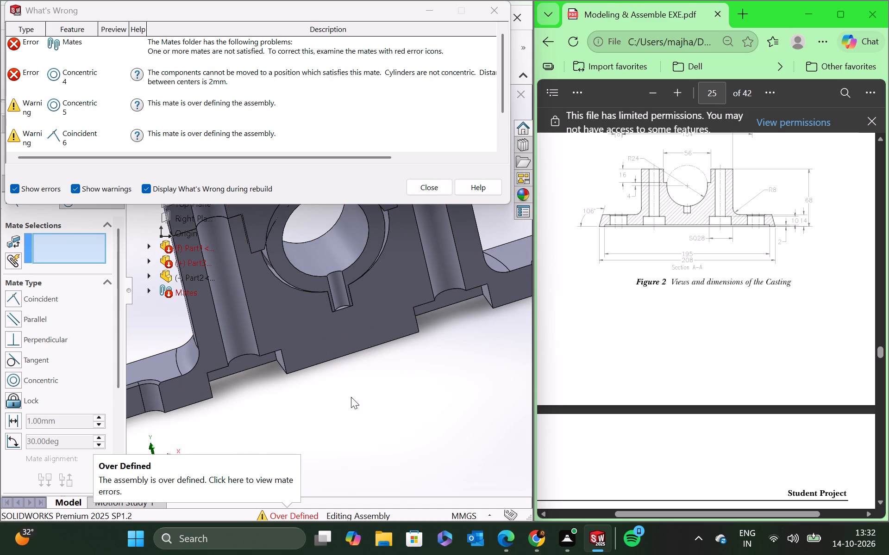
middle_click_drag(351, 397, 329, 405)
scroll(281, 293, "down", 3)
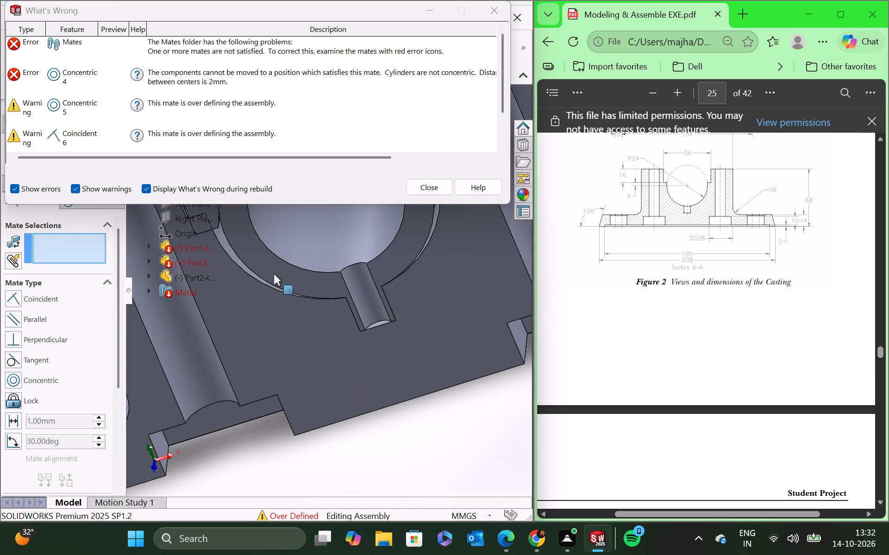
scroll(271, 266, "up", 5)
scroll(268, 218, "down", 2)
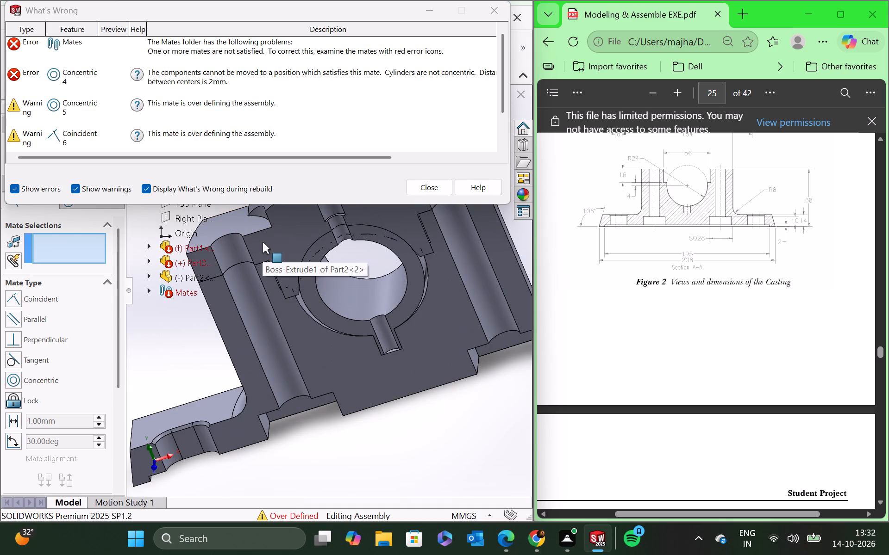
scroll(812, 295, "up", 8)
scroll(762, 381, "down", 2)
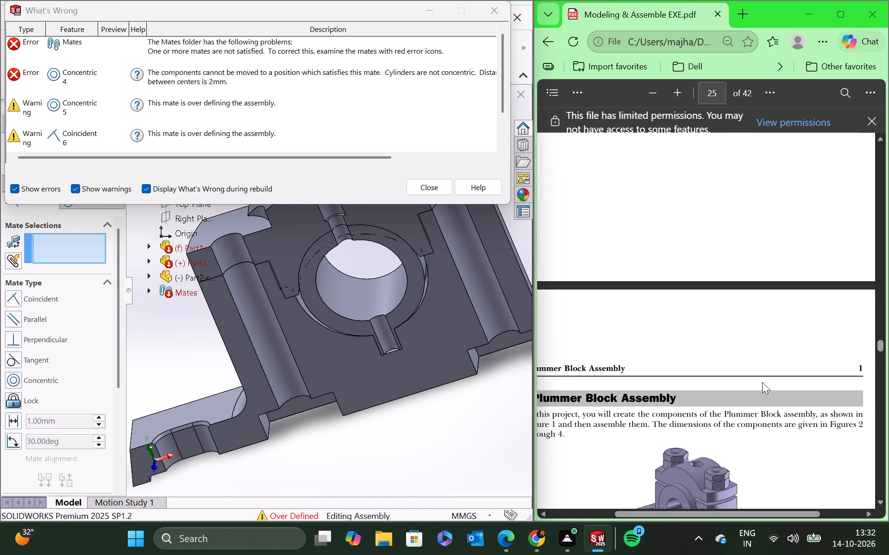
left_click(423, 187)
scroll(456, 198, "down", 2)
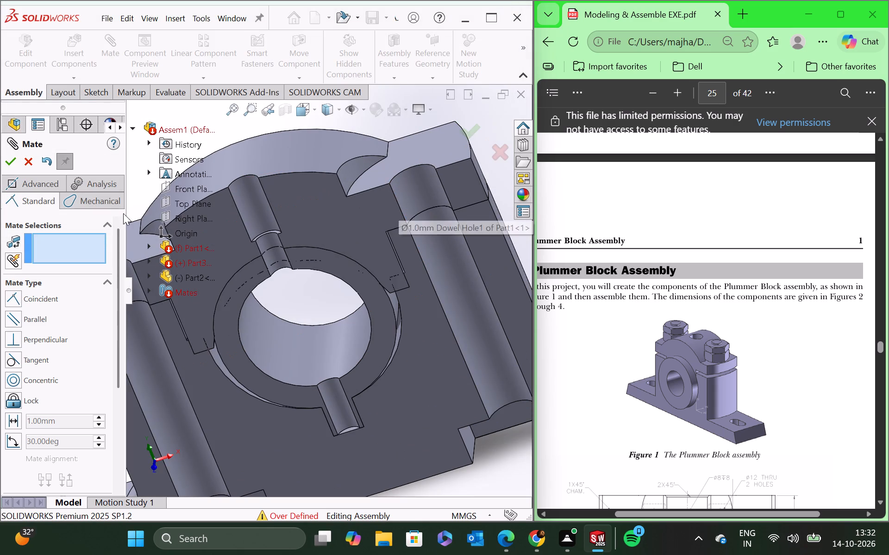
scroll(188, 366, "up", 4)
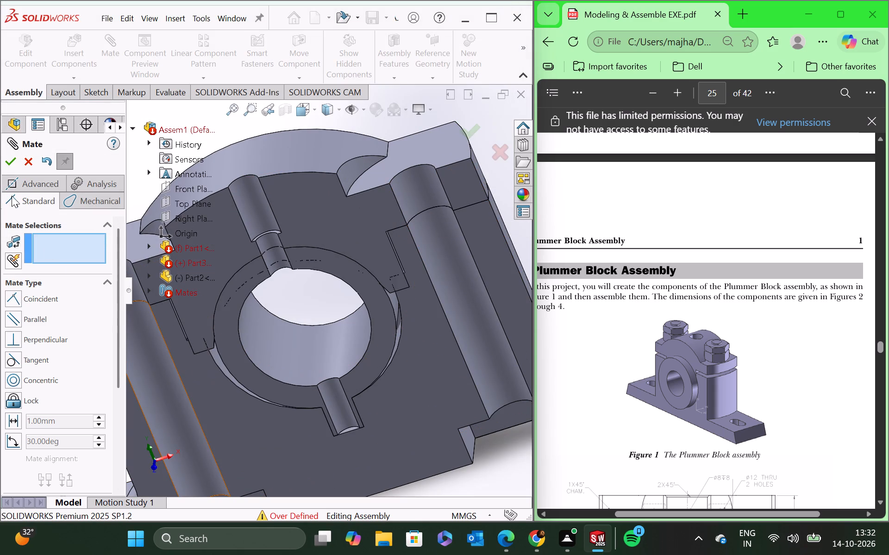
Delete the Coincident5 and Concentric4 mates that conflict with the bushing dowel's seating in the casting.
left_click(25, 157)
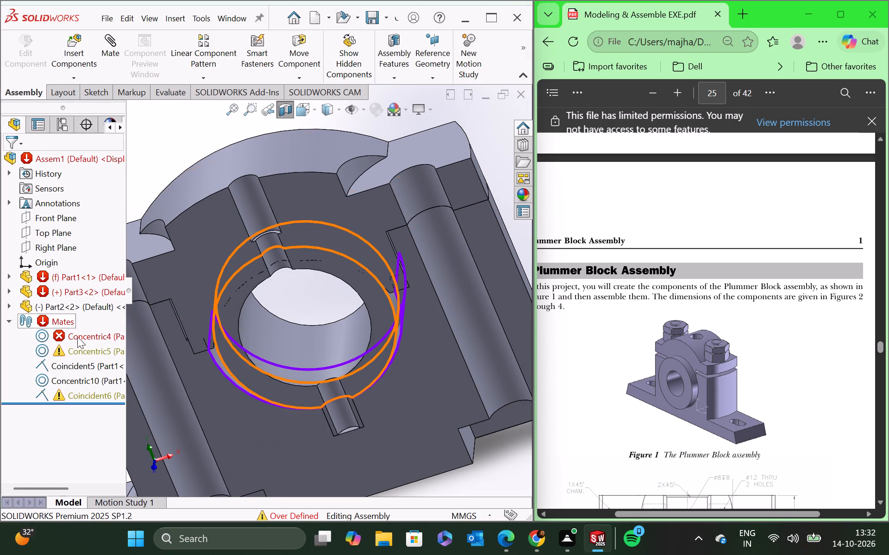
right_click(75, 368)
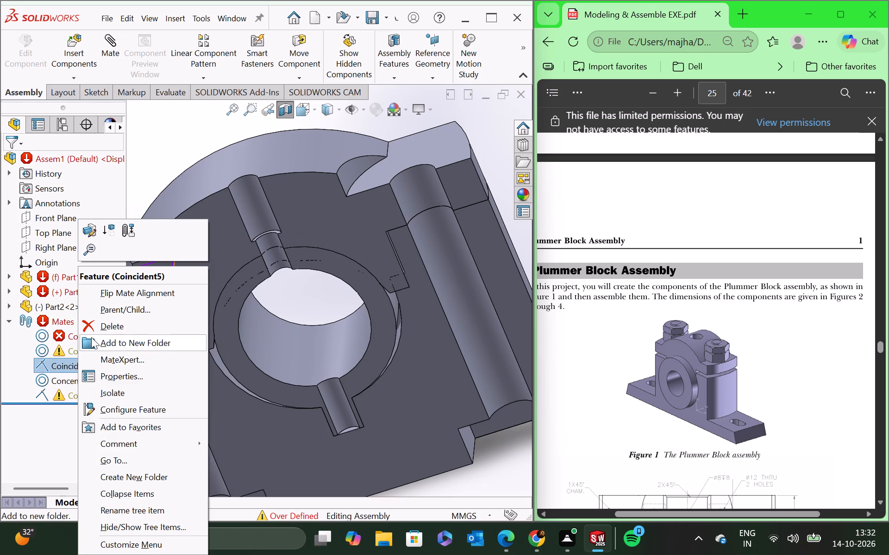
left_click(93, 325)
left_click(538, 190)
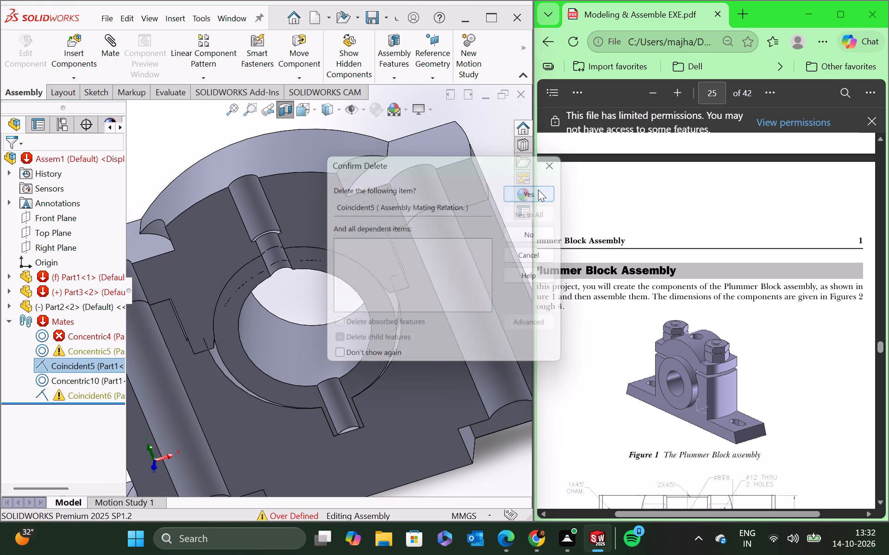
left_click(419, 185)
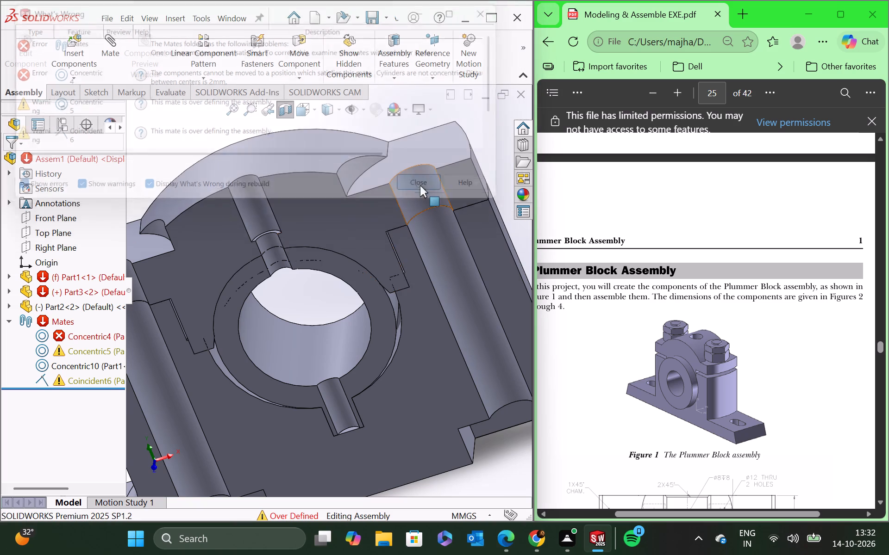
right_click(107, 335)
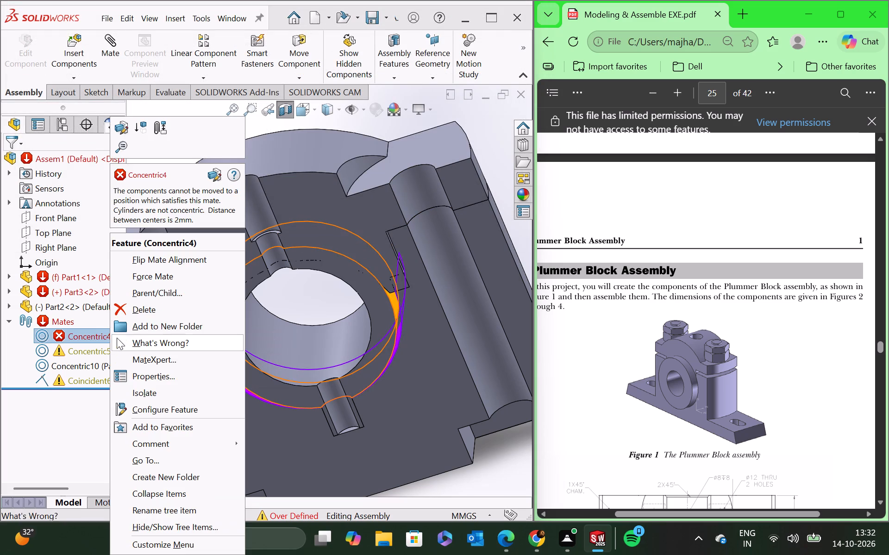
left_click(156, 313)
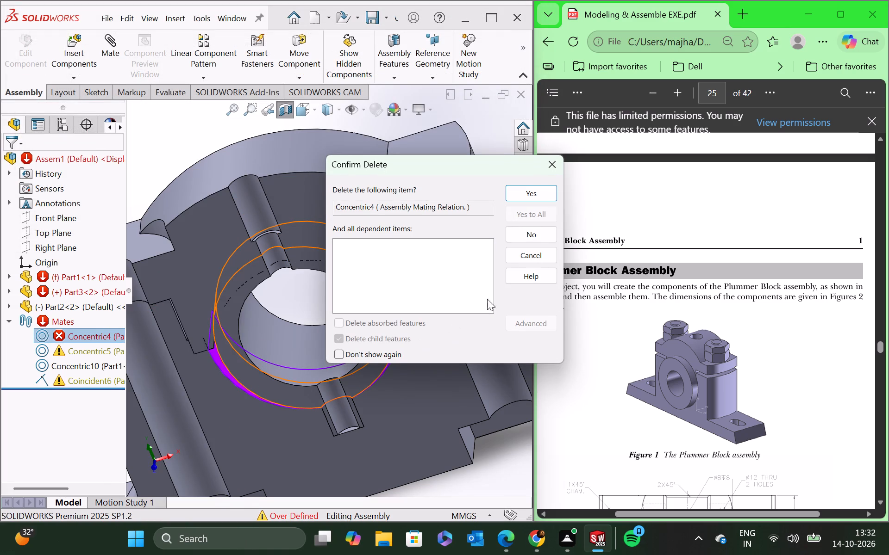
left_click(536, 191)
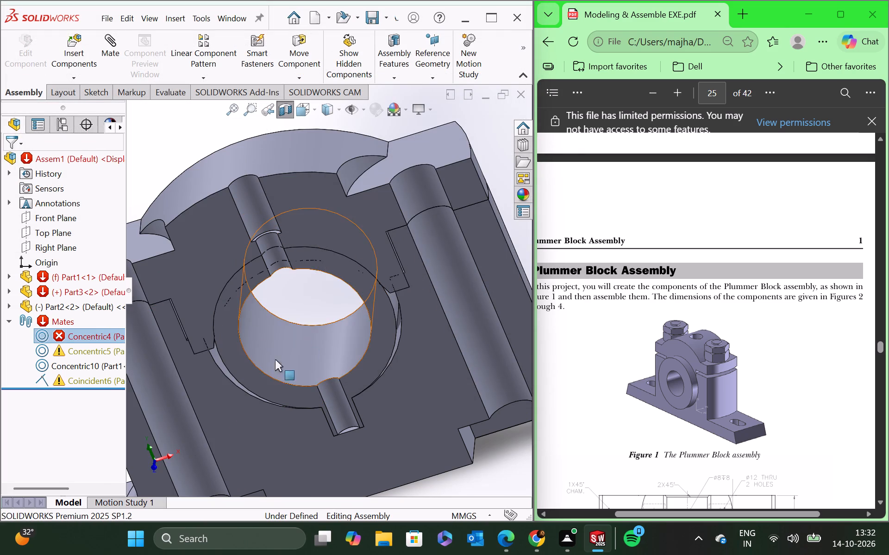
Add a coincident mate between the underside face of the cap's stepped lip and the matching ledge face beside the casting bore.
scroll(268, 364, "up", 3)
scroll(302, 341, "down", 4)
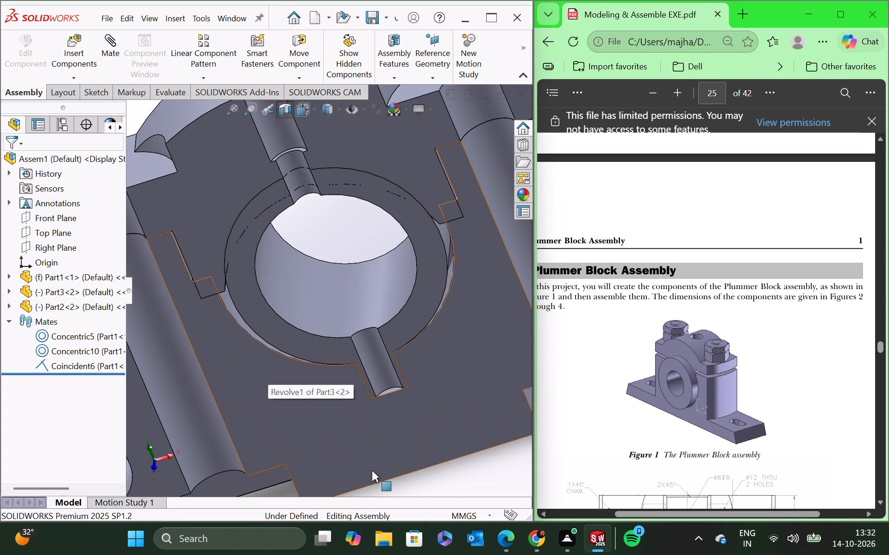
middle_click_drag(454, 491, 452, 460)
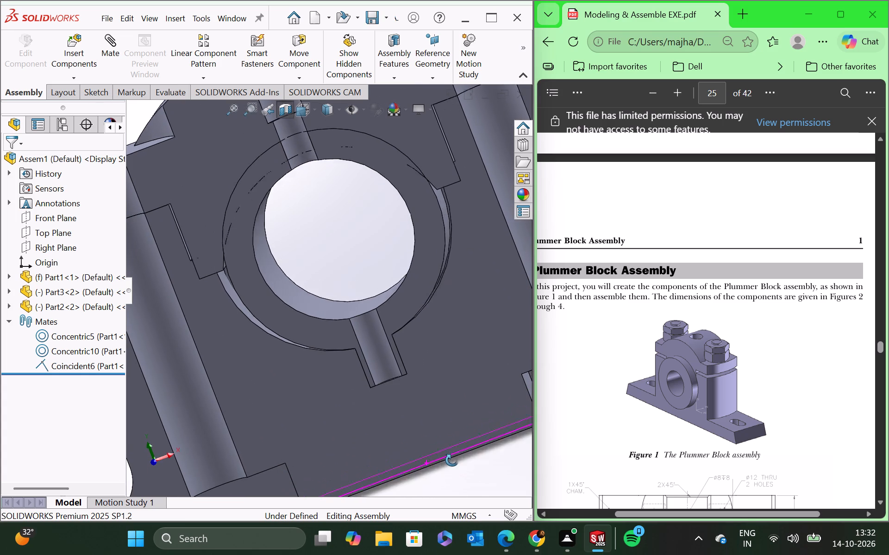
middle_click_drag(452, 460, 446, 456)
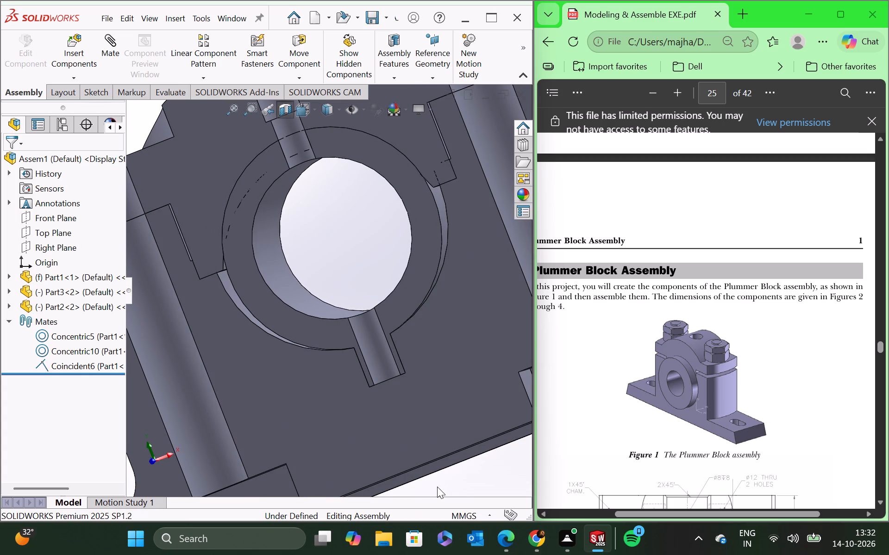
middle_click_drag(447, 481, 460, 476)
scroll(234, 245, "down", 5)
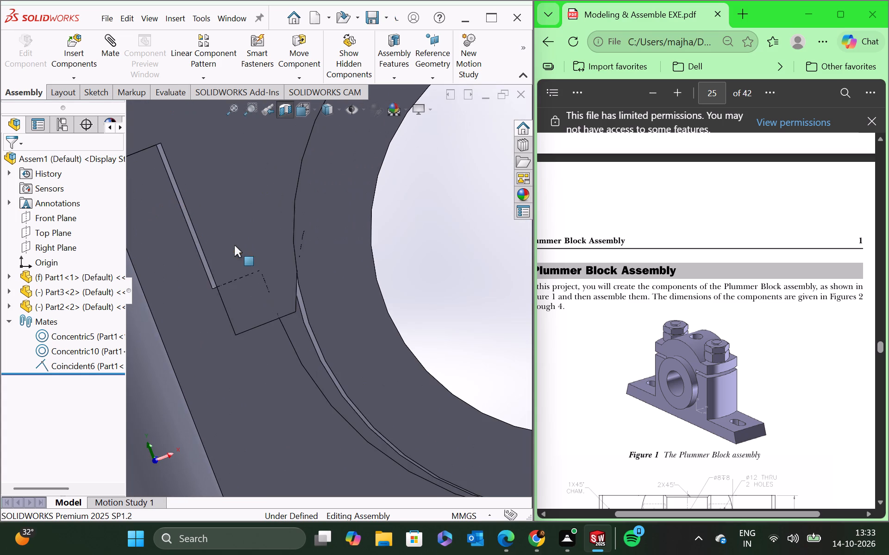
middle_click_drag(421, 271, 394, 256)
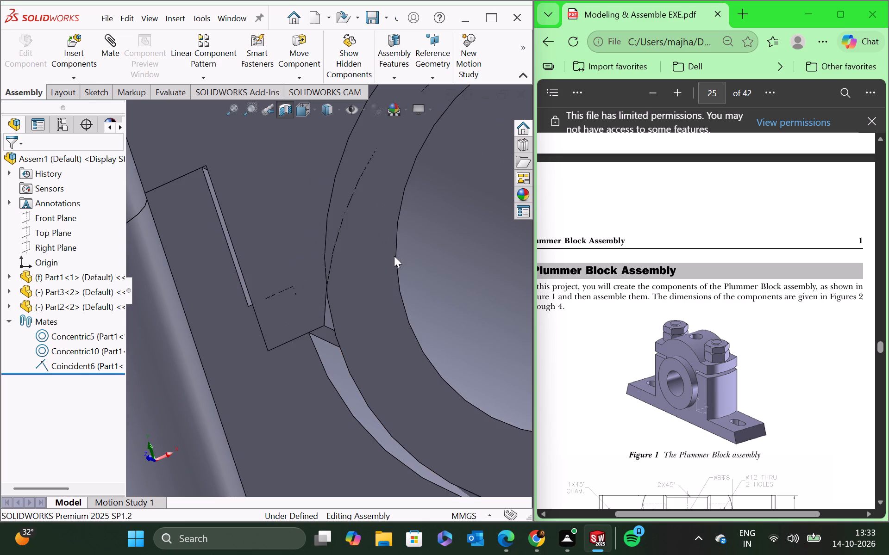
left_click(113, 43)
left_click(323, 334)
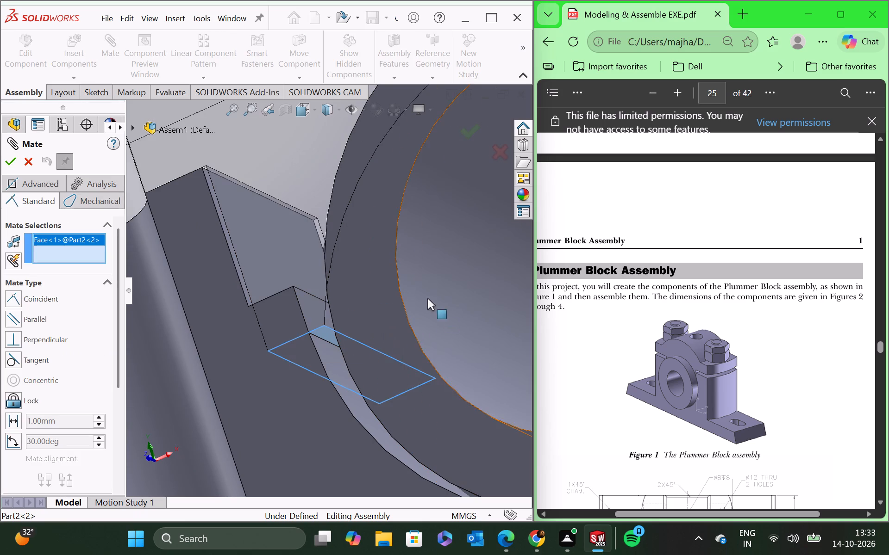
middle_click_drag(293, 233, 325, 283)
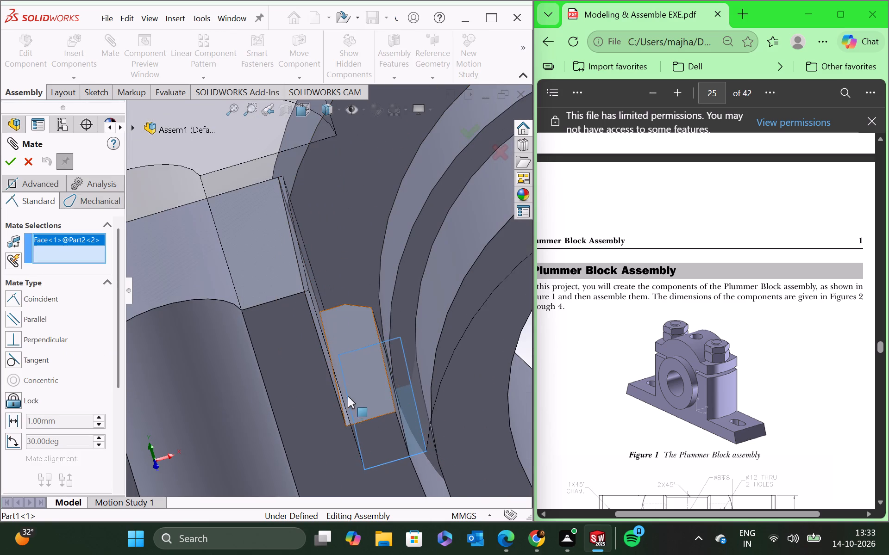
left_click(346, 416)
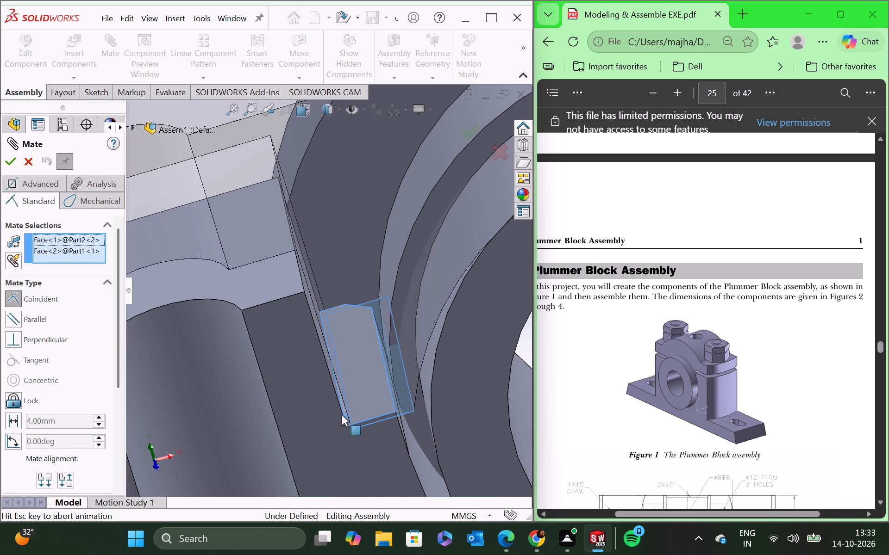
left_click(485, 417)
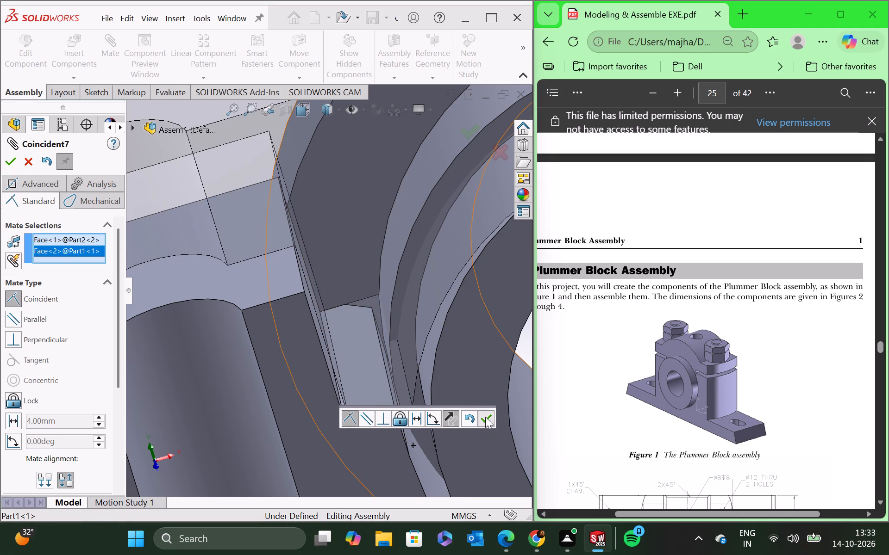
Examine the sectioned casting, cap and bushing from several angles to check how they fit, and finish mating.
scroll(388, 408, "up", 6)
middle_click_drag(417, 328, 410, 323)
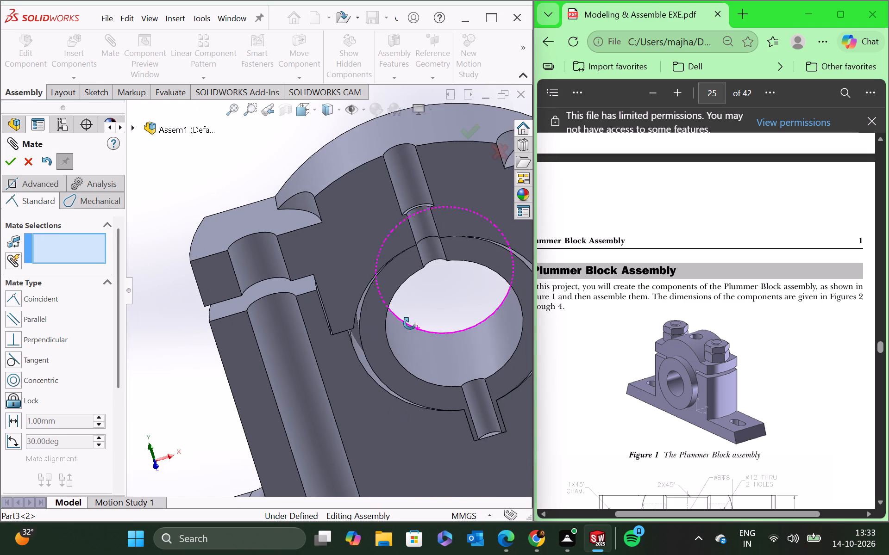
middle_click_drag(410, 323, 401, 287)
scroll(401, 287, "up", 3)
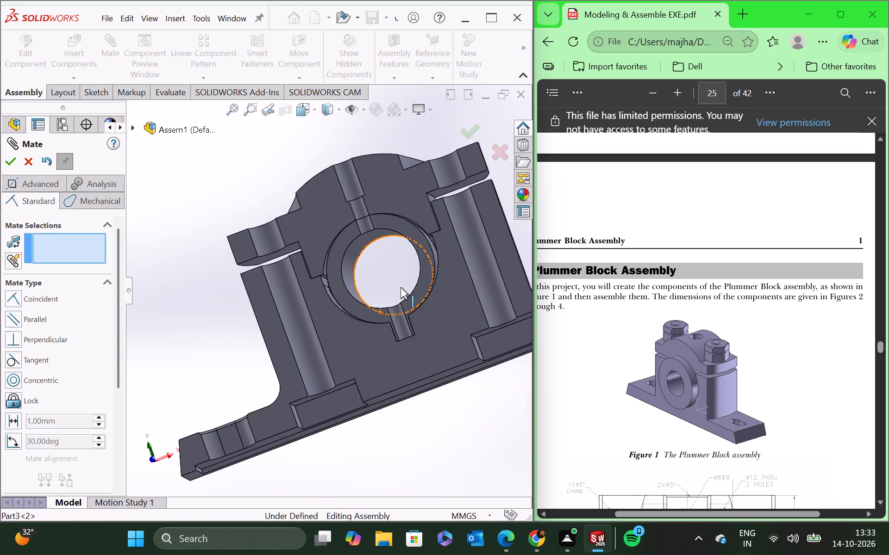
scroll(401, 287, "up", 2)
middle_click_drag(404, 393, 425, 400)
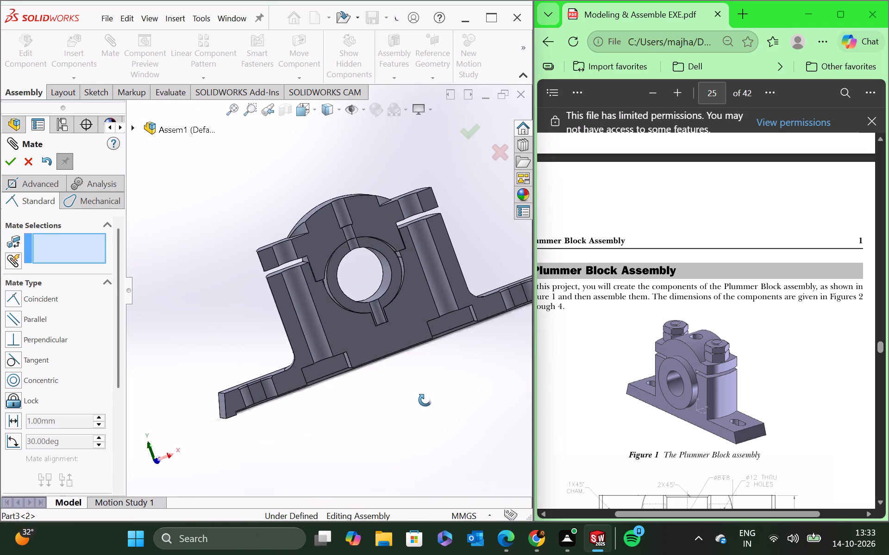
middle_click_drag(425, 400, 424, 388)
scroll(353, 269, "down", 4)
scroll(353, 269, "up", 3)
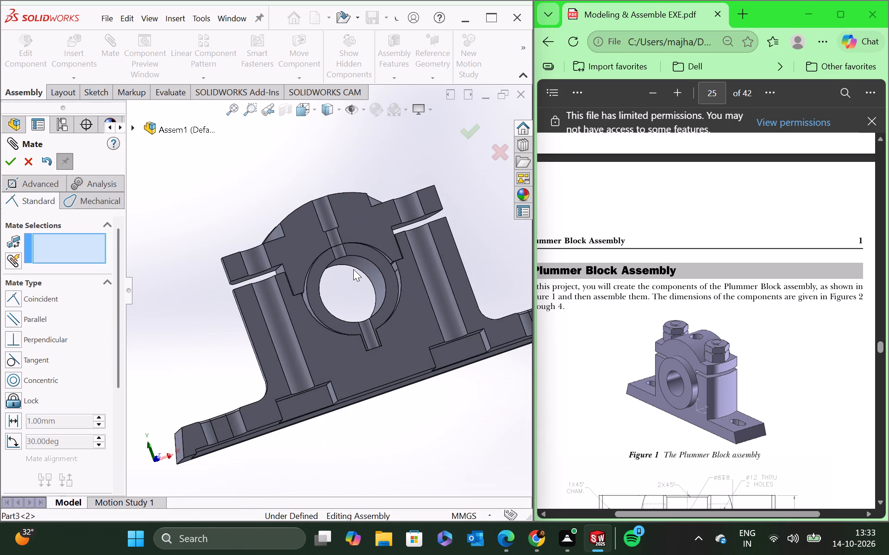
middle_click_drag(411, 416, 408, 438)
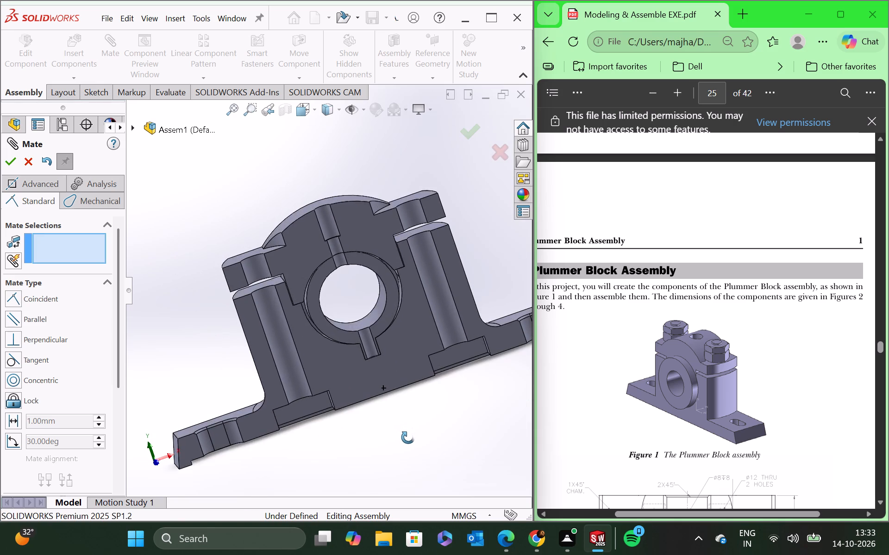
middle_click_drag(408, 438, 402, 444)
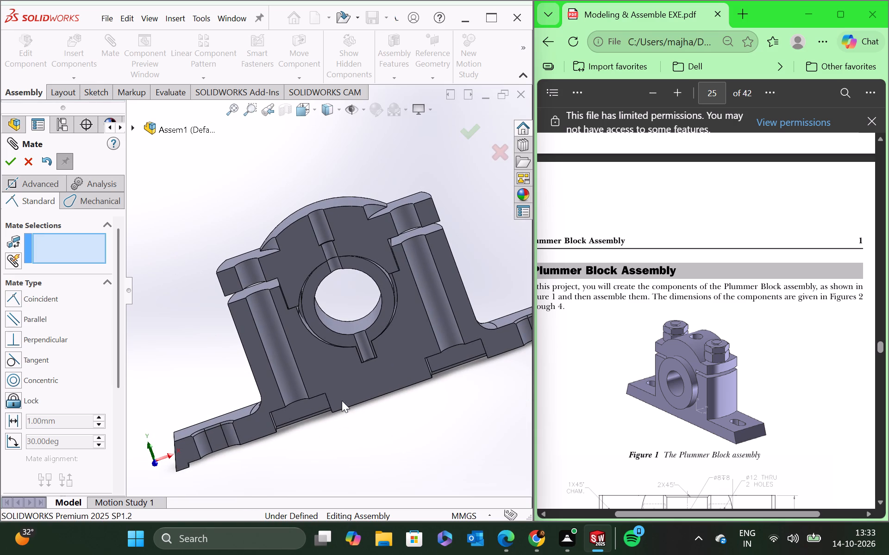
left_click(8, 167)
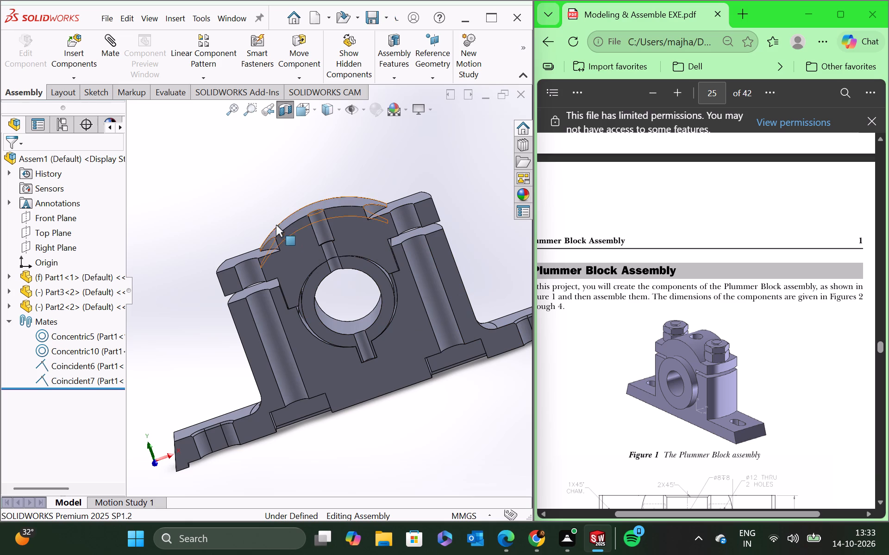
Insert the square-headed bolt Part6, checked against Figure 4 in the PDF, rotating it 90 degrees about X twice and placing it beside the casting.
left_click(85, 55)
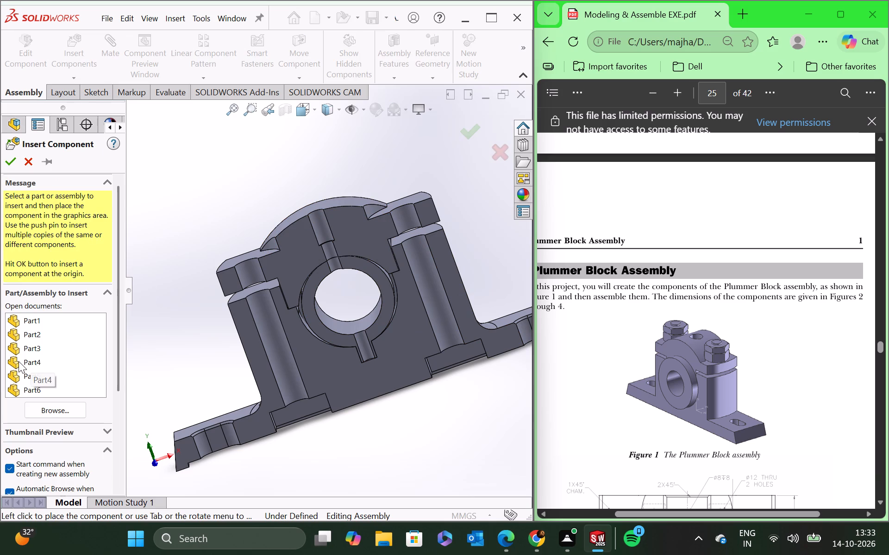
scroll(592, 457, "down", 7)
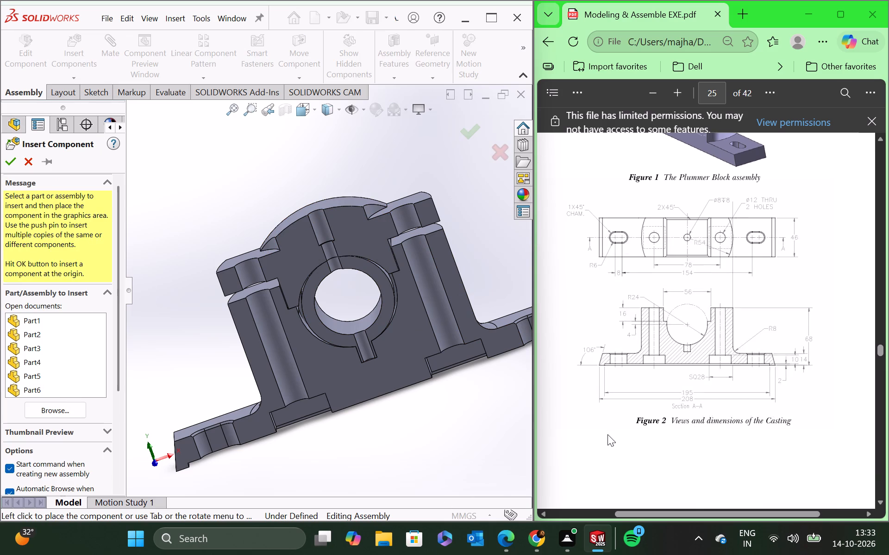
scroll(607, 434, "down", 7)
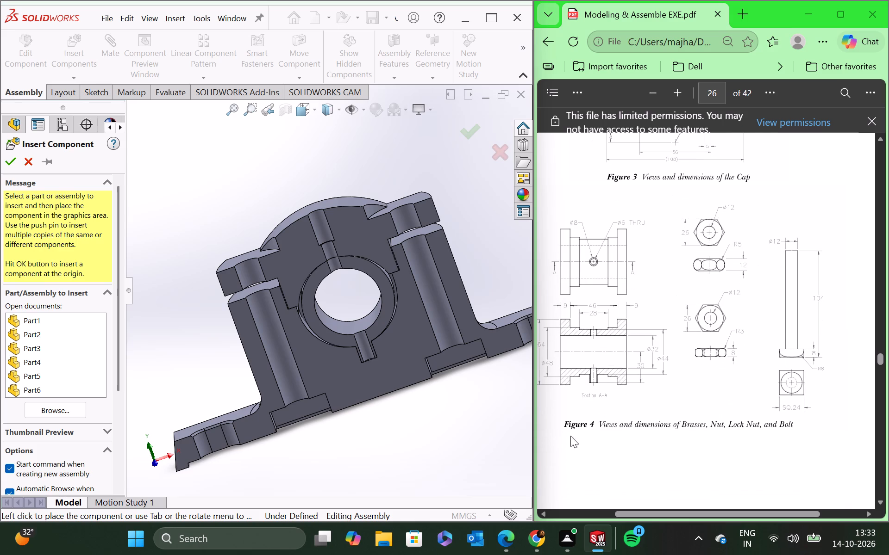
left_click(31, 392)
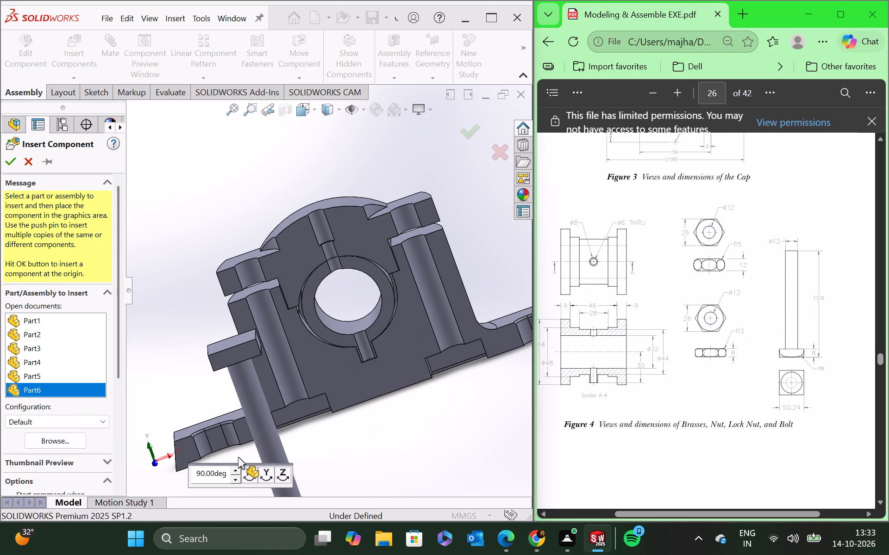
left_click(247, 469)
left_click(248, 475)
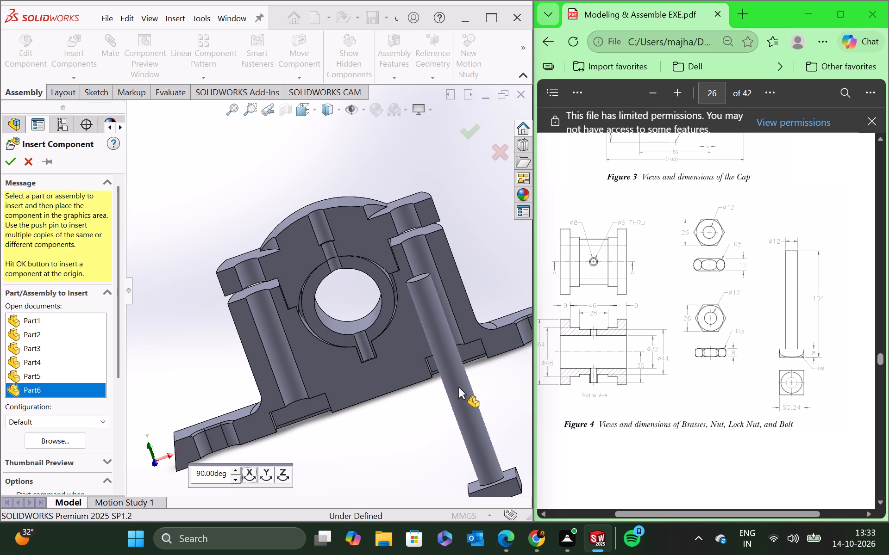
left_click(458, 392)
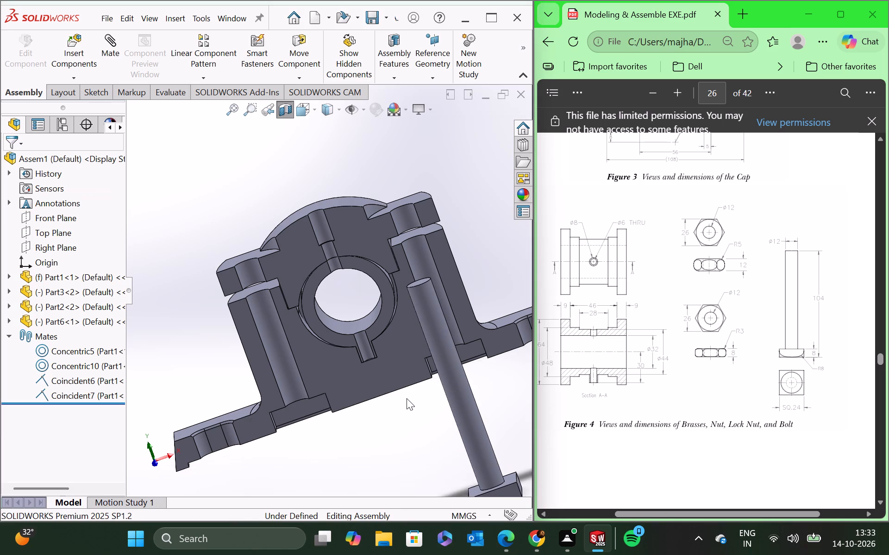
Add a concentric mate between the bolt's cylindrical shank and the casting's 12 mm bolt hole on the positive X side.
scroll(407, 398, "up", 4)
scroll(401, 353, "down", 5)
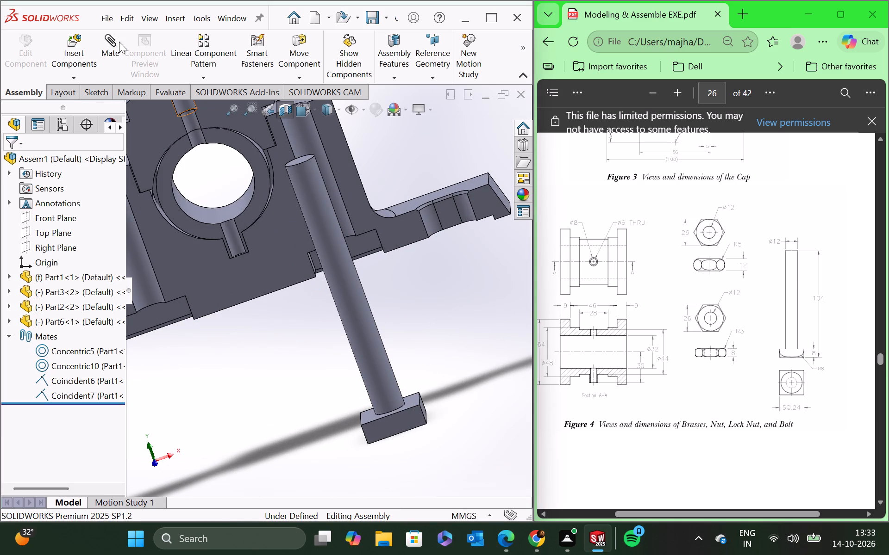
left_click(107, 44)
scroll(269, 338, "up", 5)
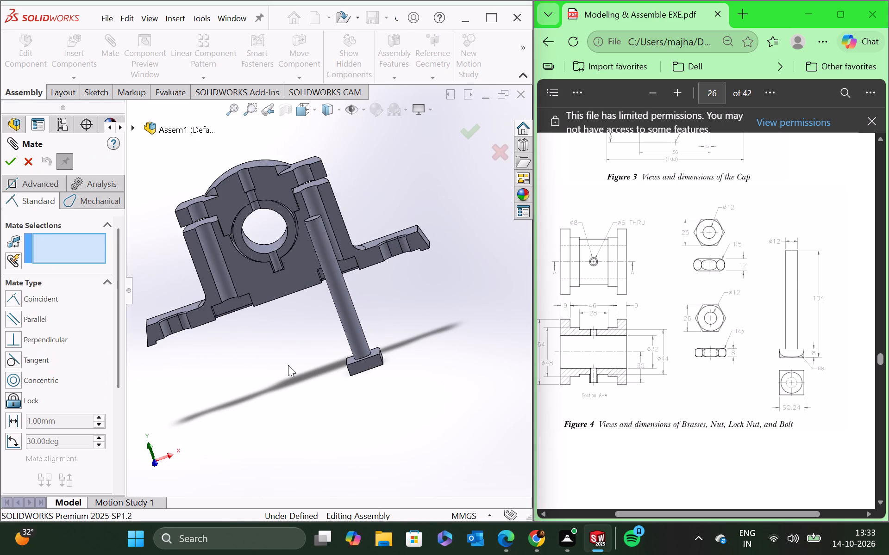
left_click(332, 281)
left_click(317, 197)
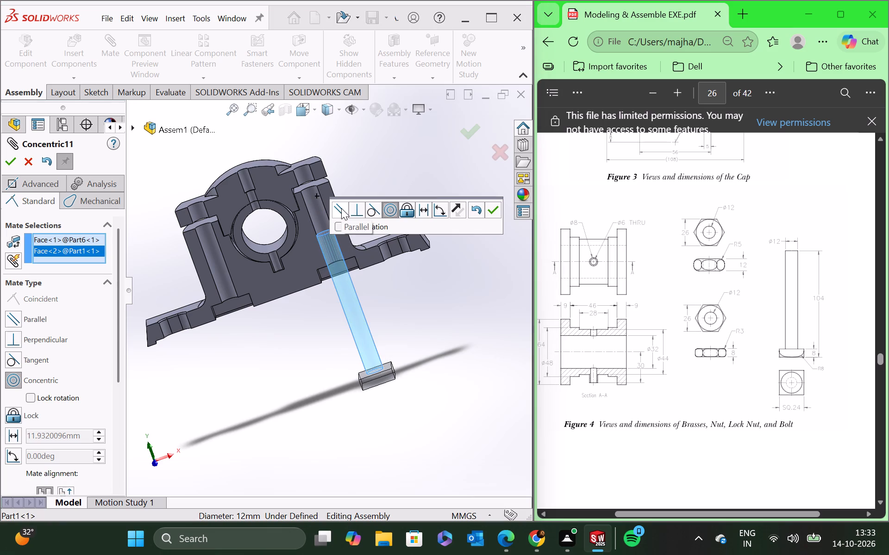
left_click(493, 210)
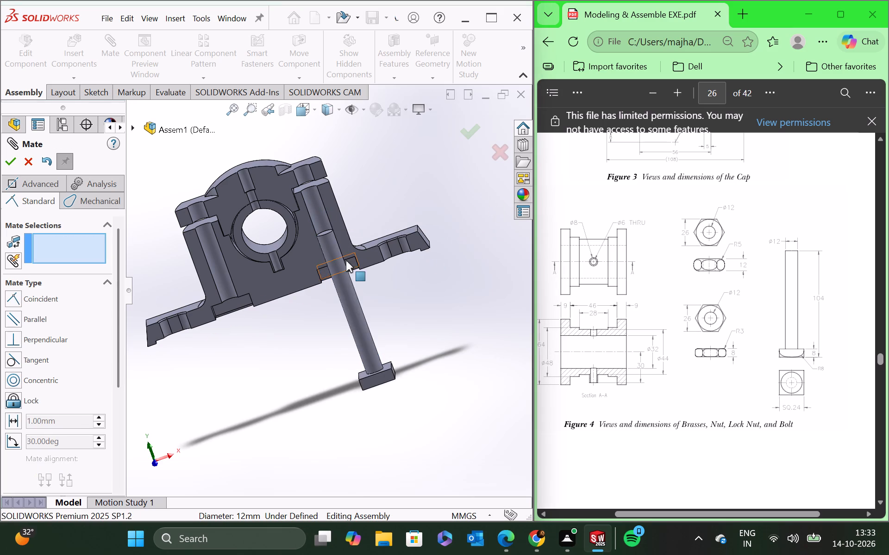
Add a coincident mate between the shank-side face of the bolt's square head and the casting's underside recess face, and finish mating.
scroll(348, 271, "down", 4)
middle_click_drag(413, 371, 388, 367)
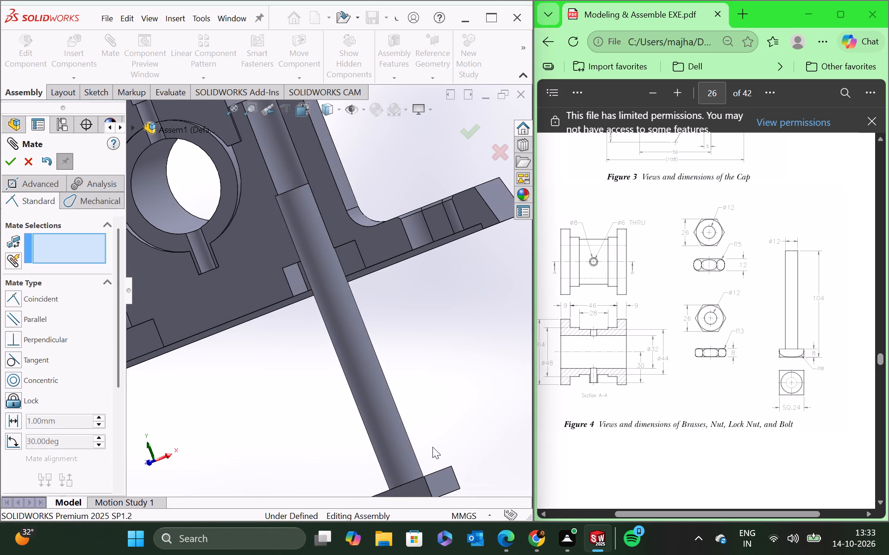
middle_click_drag(432, 447, 465, 467)
left_click(426, 471)
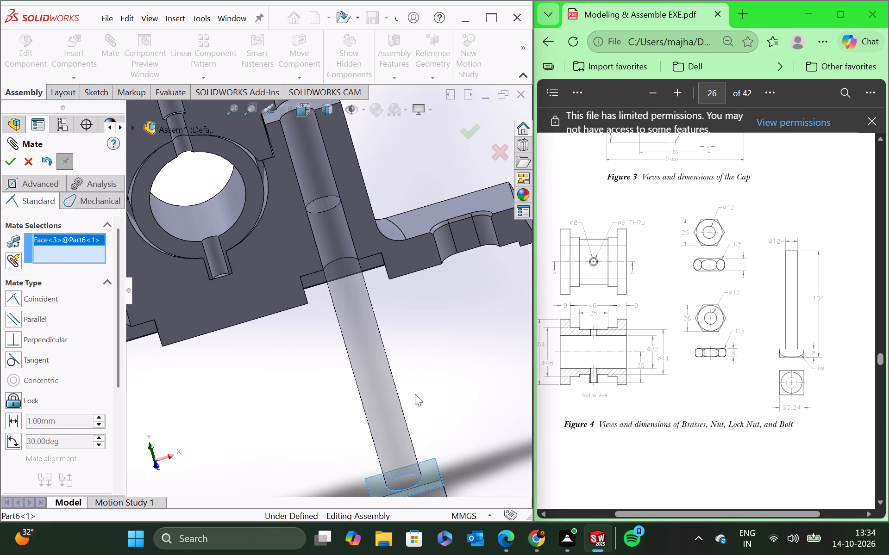
middle_click_drag(394, 356, 374, 267)
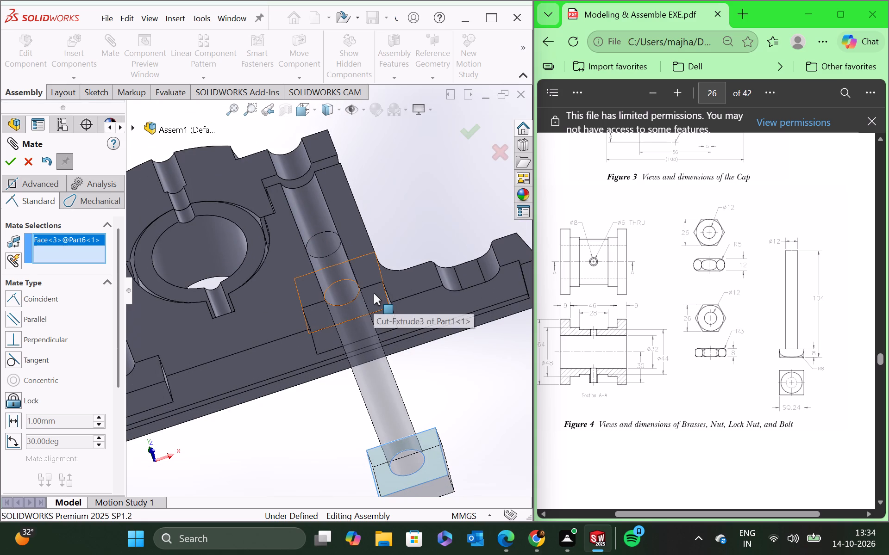
left_click(374, 293)
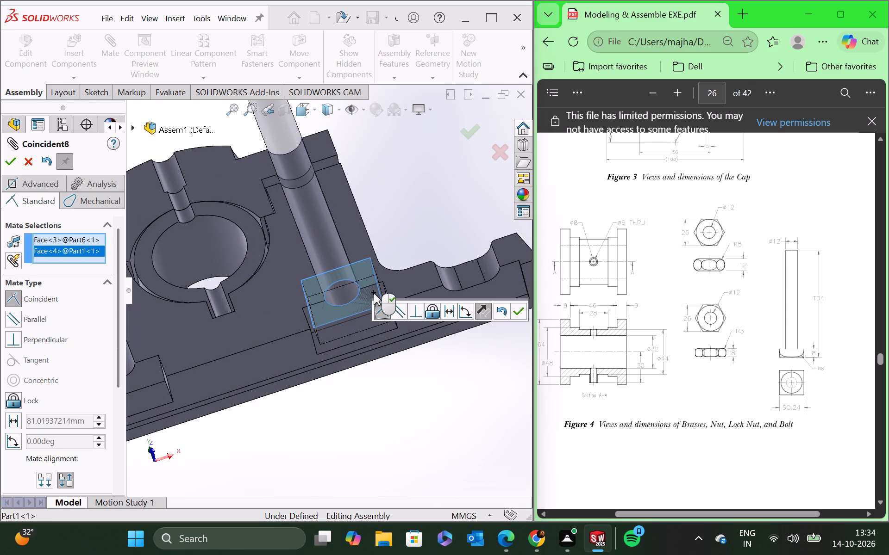
scroll(363, 385, "up", 2)
middle_click_drag(349, 383, 388, 403)
scroll(338, 310, "down", 6)
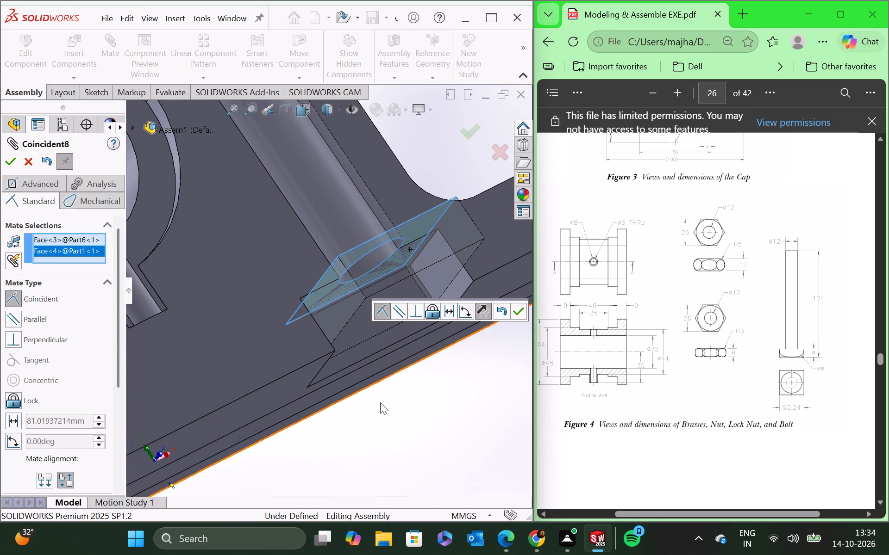
scroll(320, 316, "down", 5)
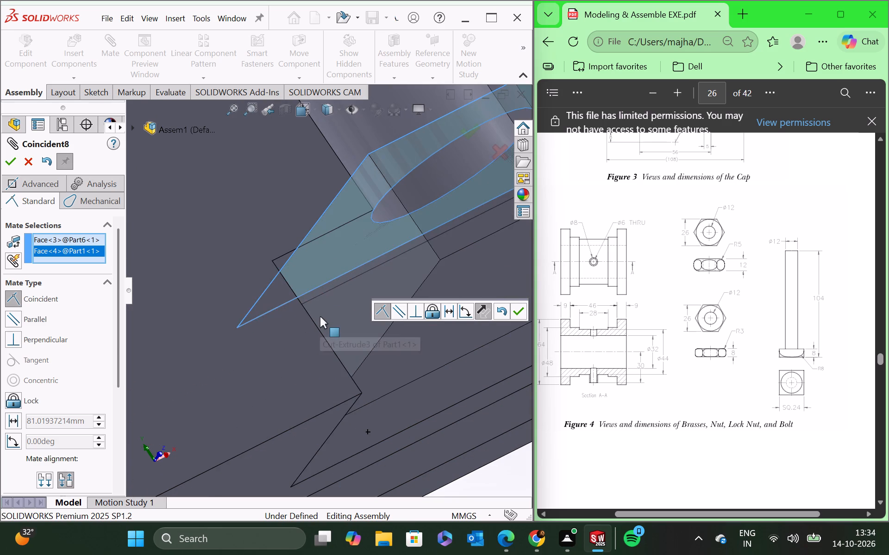
scroll(318, 315, "up", 5)
middle_click_drag(405, 387, 406, 387)
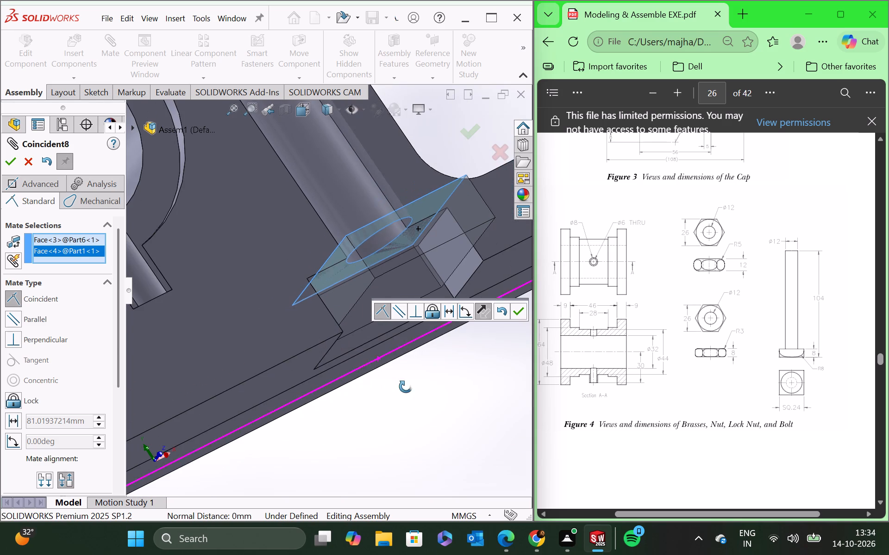
middle_click_drag(406, 387, 402, 408)
left_click(521, 309)
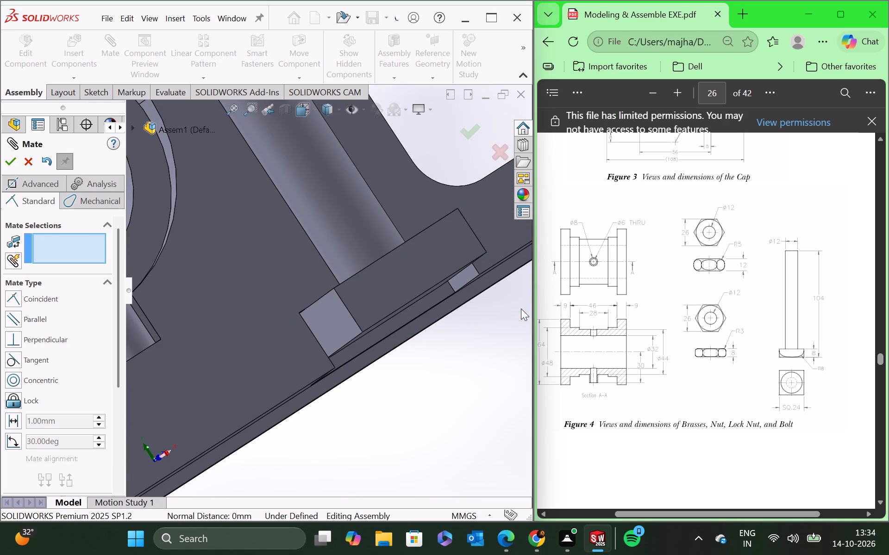
scroll(411, 368, "up", 8)
middle_click_drag(368, 355, 379, 415)
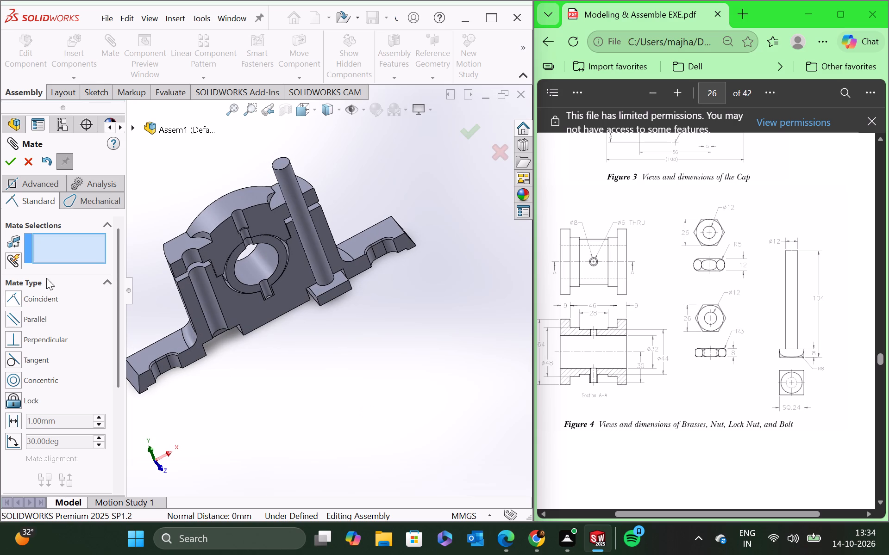
left_click(8, 162)
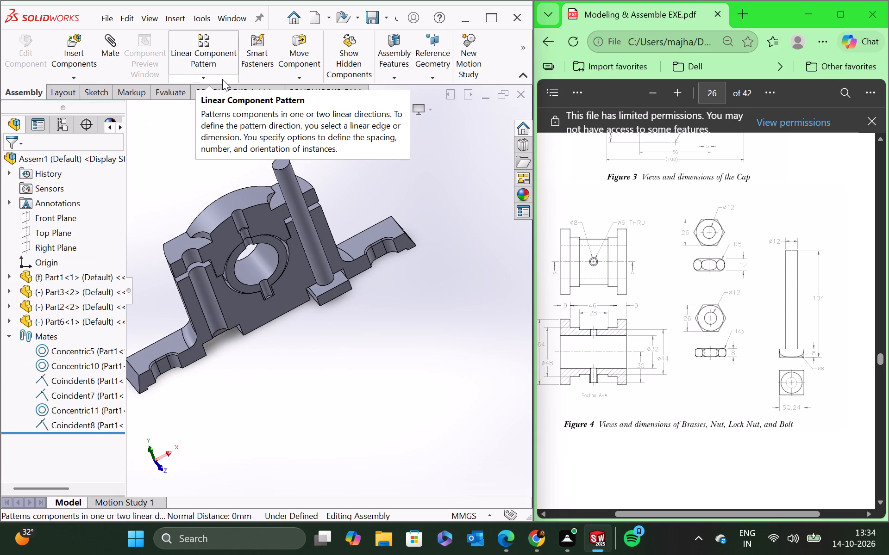
Linear-pattern the bolt Part6 along the casting's long base-flange edge with 2 instances spaced 78 mm, using the hole spacing in Figure 2.
left_click(217, 61)
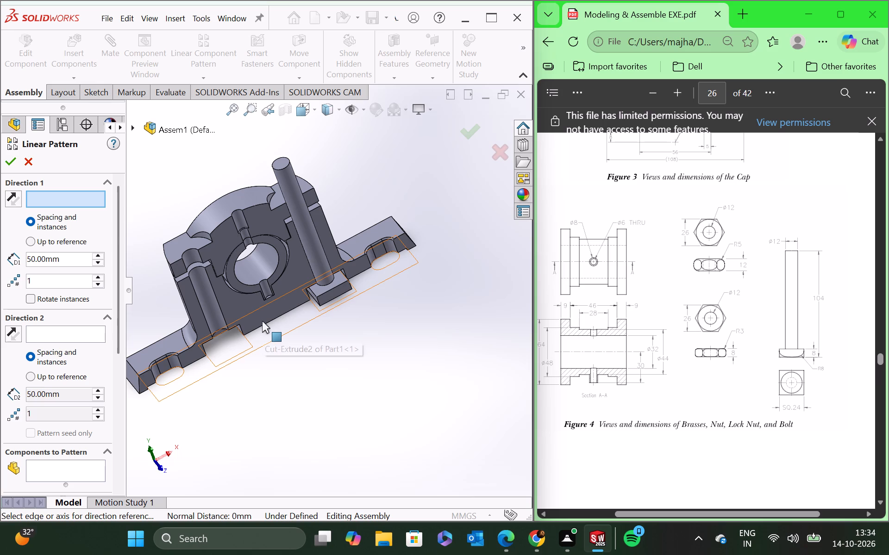
left_click(369, 228)
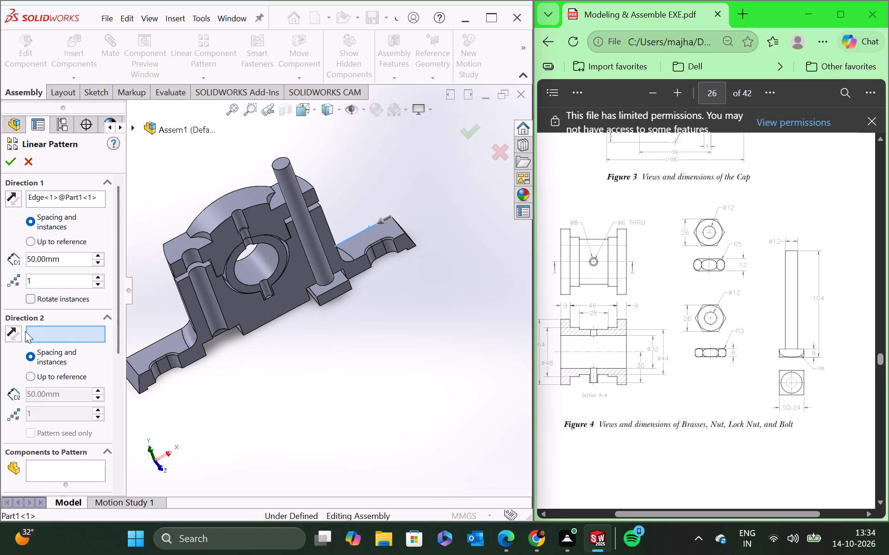
double_click(54, 283)
key("2")
key("Return")
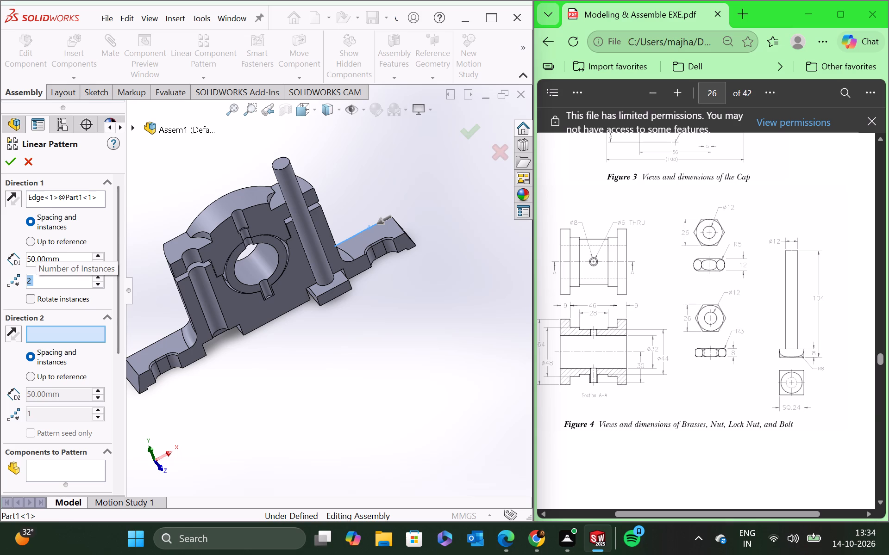
double_click(84, 261)
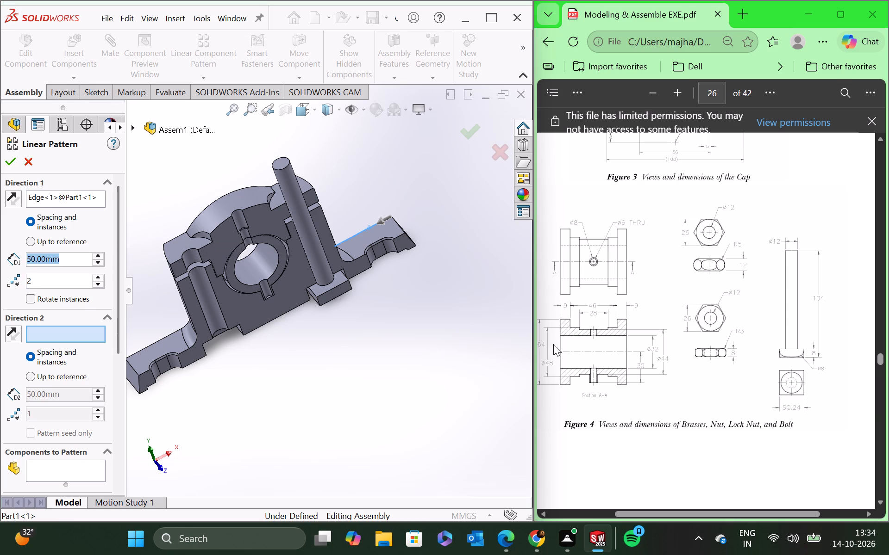
scroll(586, 343, "up", 3)
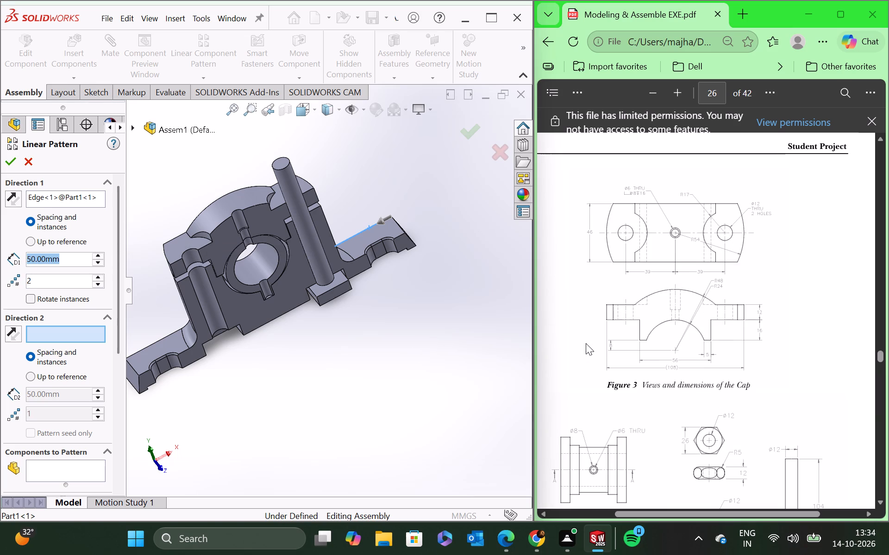
scroll(586, 343, "up", 6)
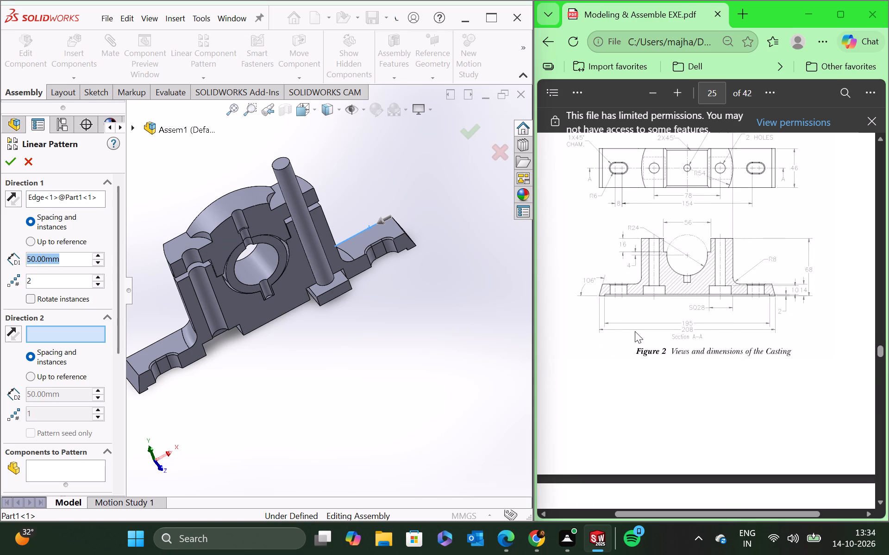
scroll(651, 286, "up", 1)
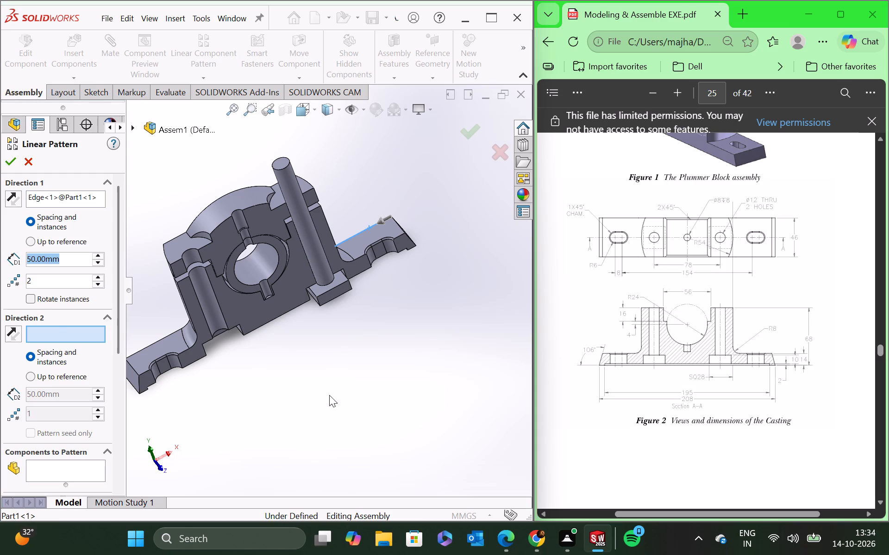
double_click(65, 257)
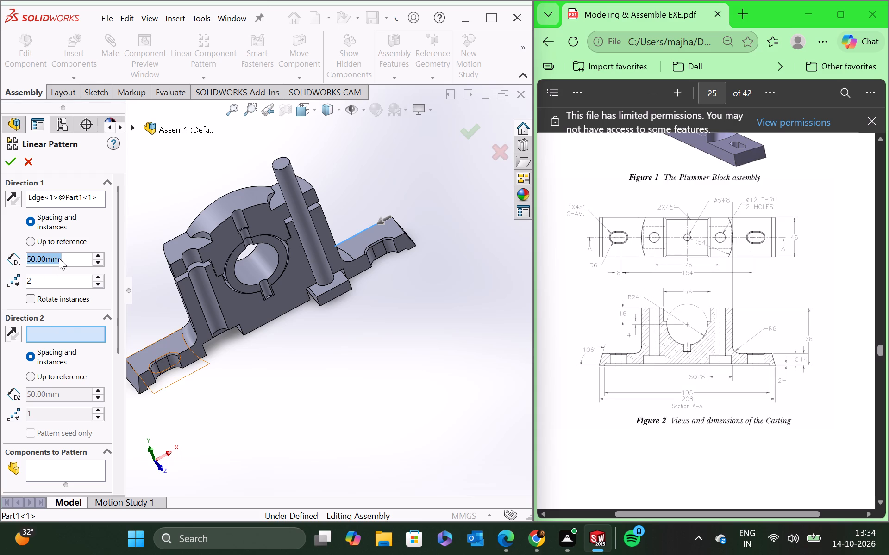
type("78")
key("Return")
left_click(108, 319)
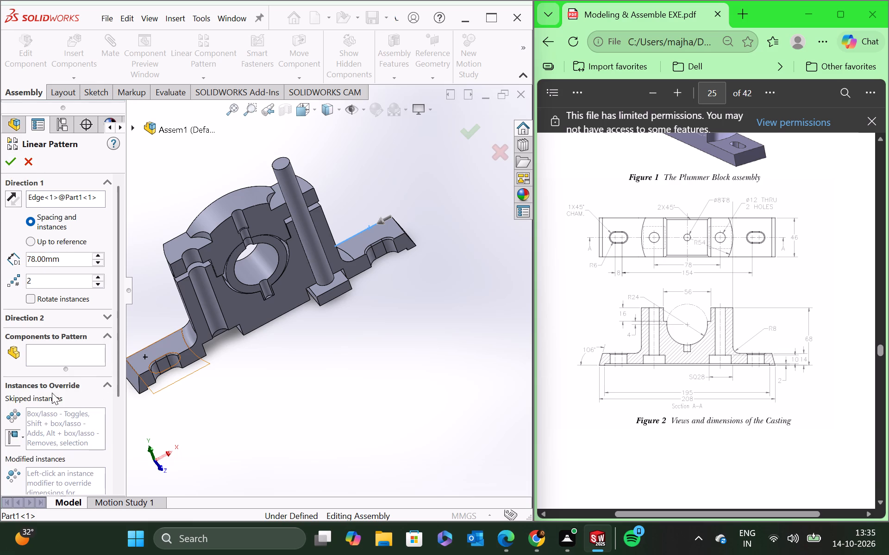
left_click(52, 357)
left_click(310, 253)
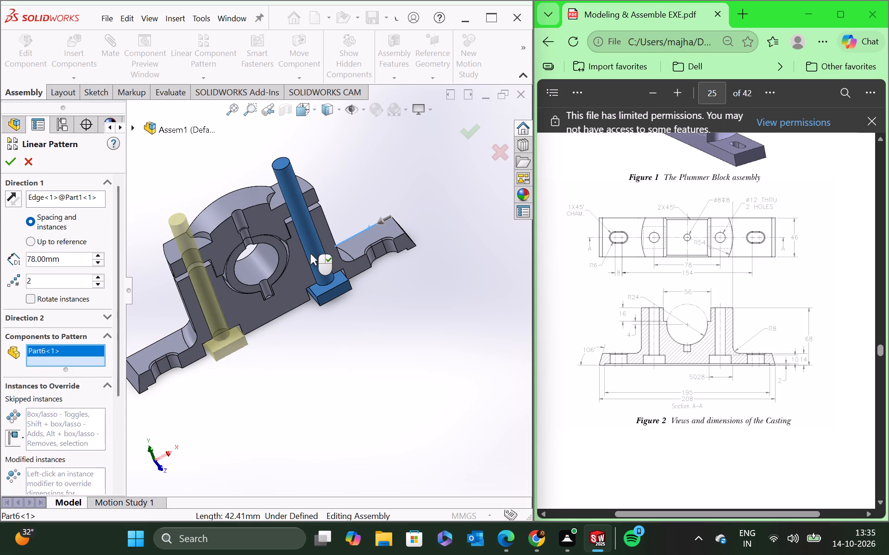
left_click(8, 160)
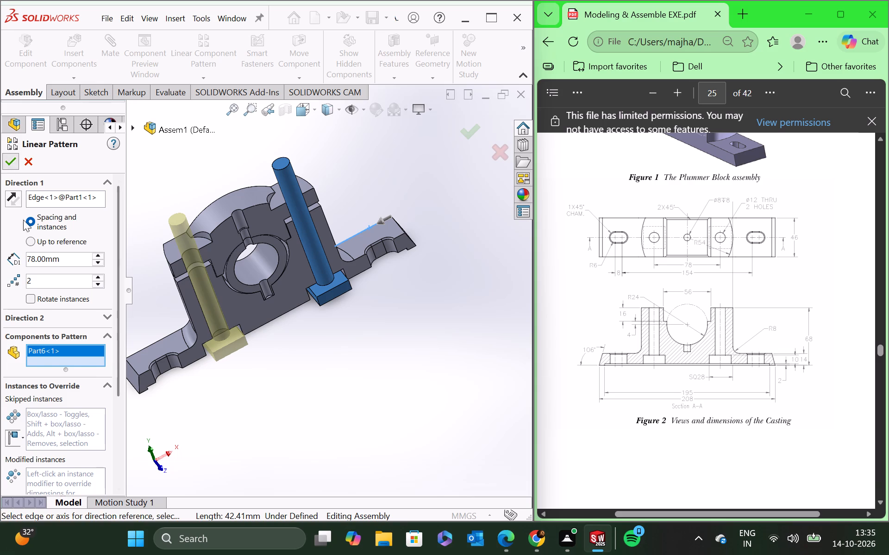
Insert the hexagonal nut Part4 and place it in open space beside the casting.
scroll(230, 321, "up", 2)
scroll(266, 332, "down", 2)
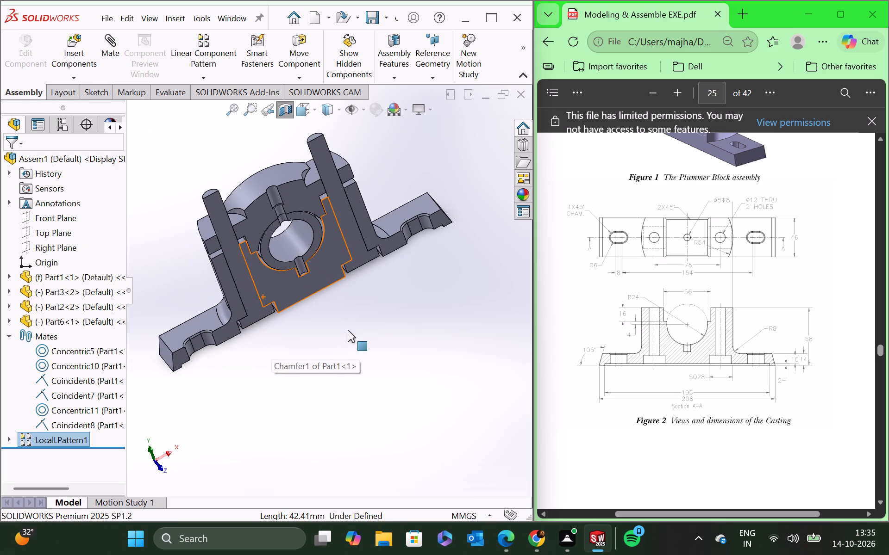
left_click(345, 314)
scroll(344, 289, "up", 2)
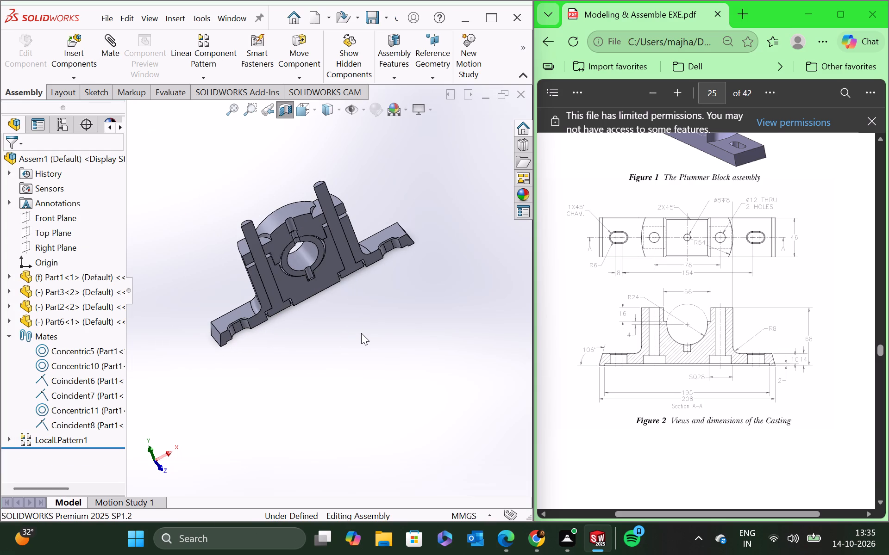
scroll(337, 320, "down", 2)
middle_click_drag(337, 320, 362, 370)
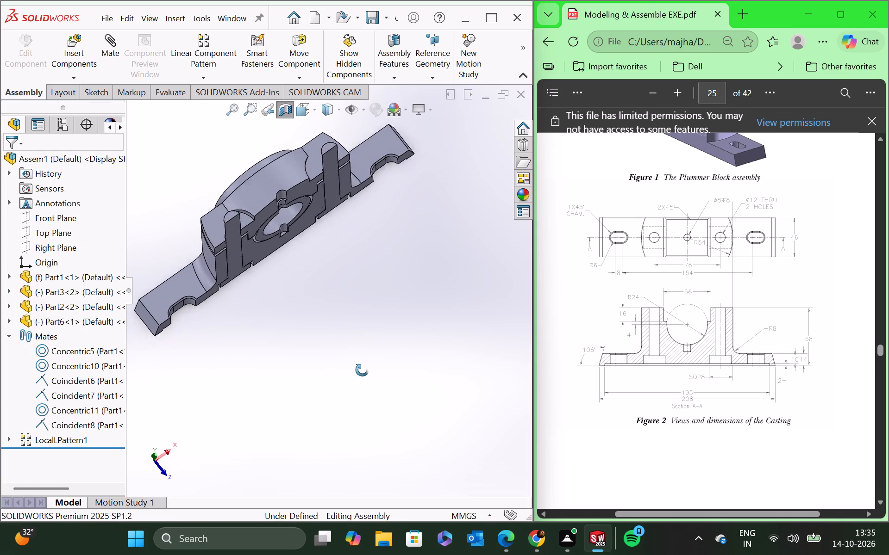
middle_click_drag(362, 370, 364, 378)
middle_click(364, 378)
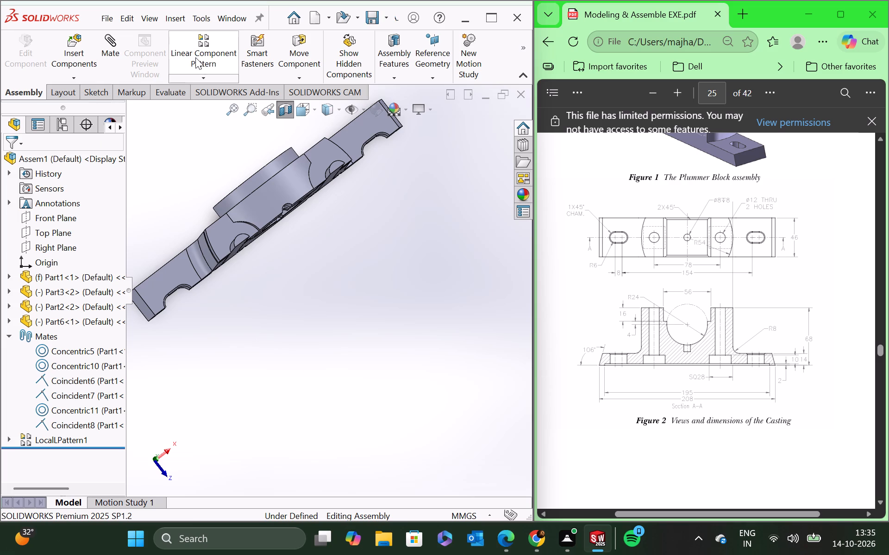
left_click(62, 53)
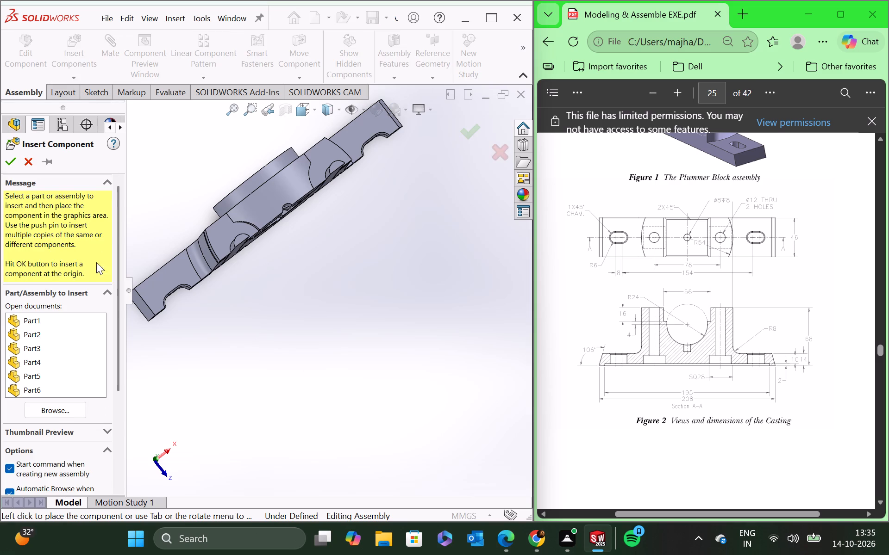
left_click(27, 357)
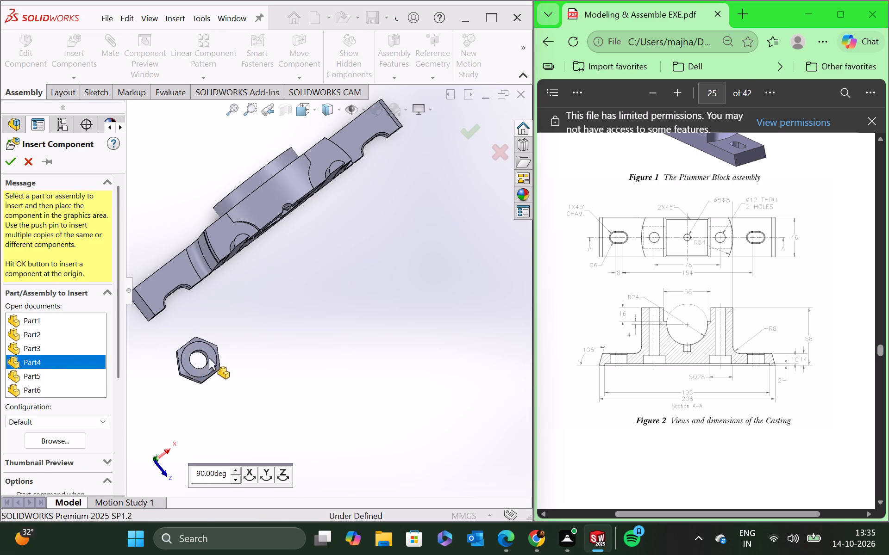
left_click(237, 340)
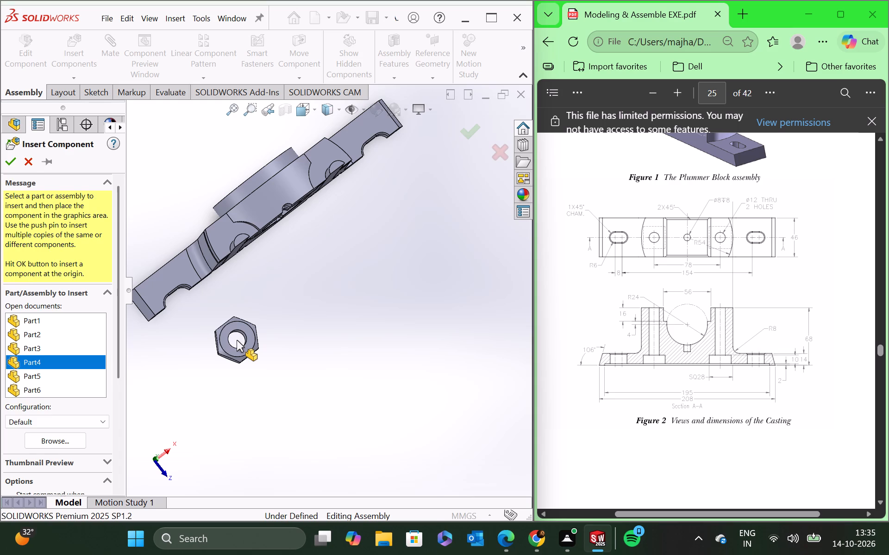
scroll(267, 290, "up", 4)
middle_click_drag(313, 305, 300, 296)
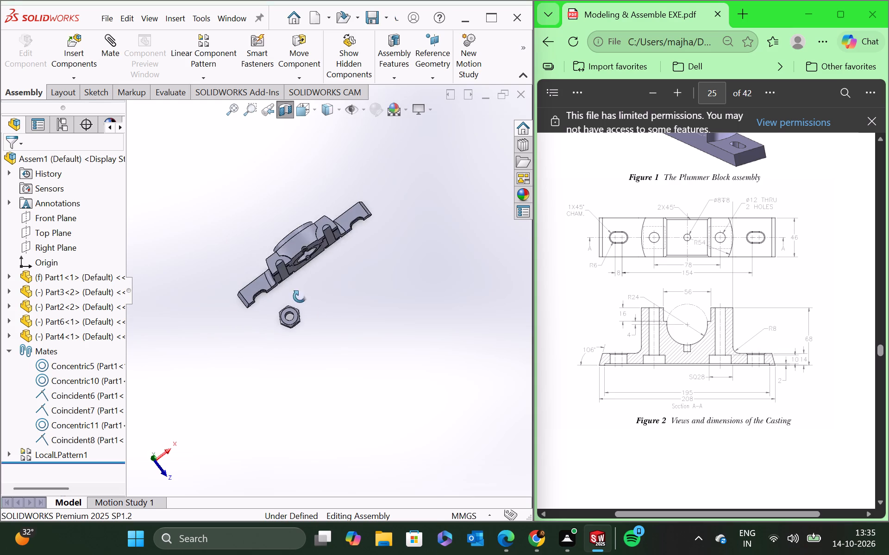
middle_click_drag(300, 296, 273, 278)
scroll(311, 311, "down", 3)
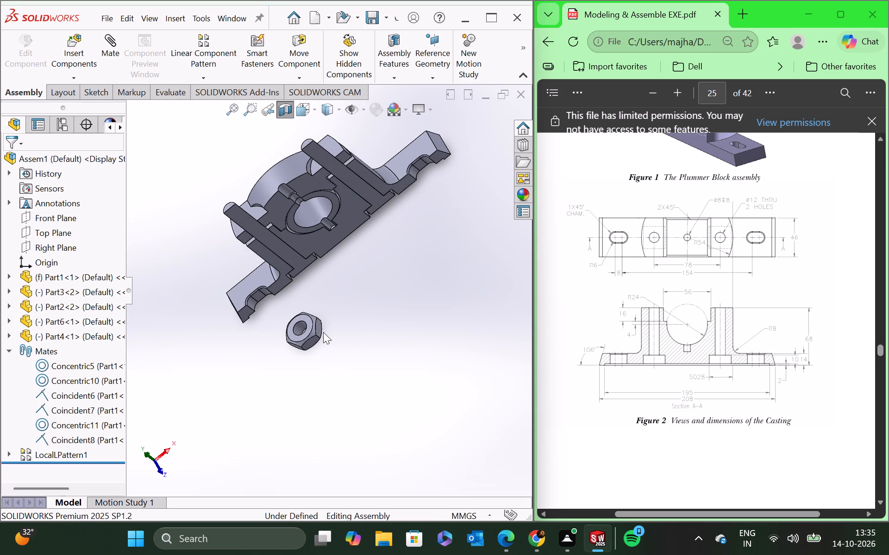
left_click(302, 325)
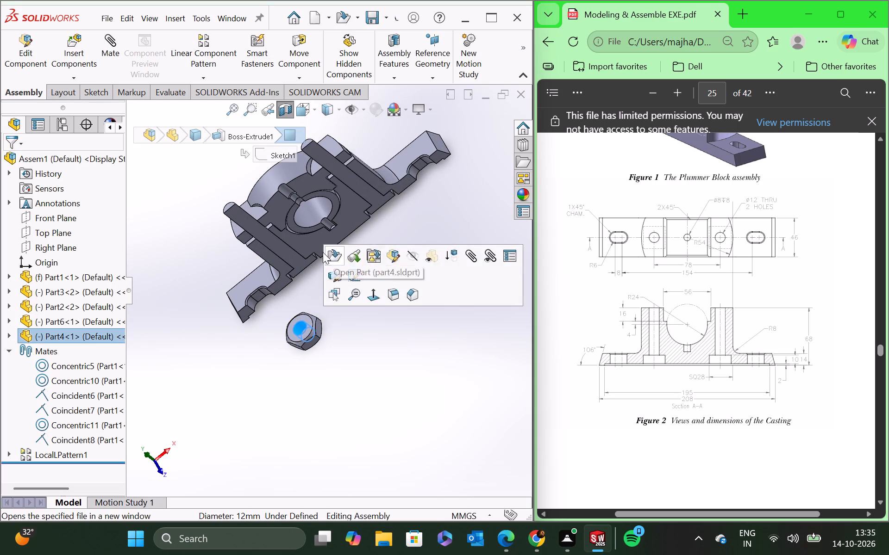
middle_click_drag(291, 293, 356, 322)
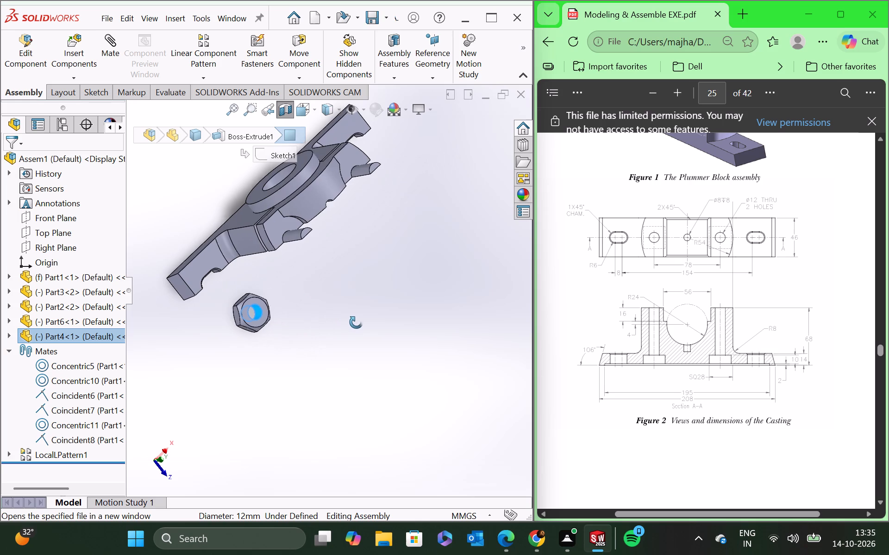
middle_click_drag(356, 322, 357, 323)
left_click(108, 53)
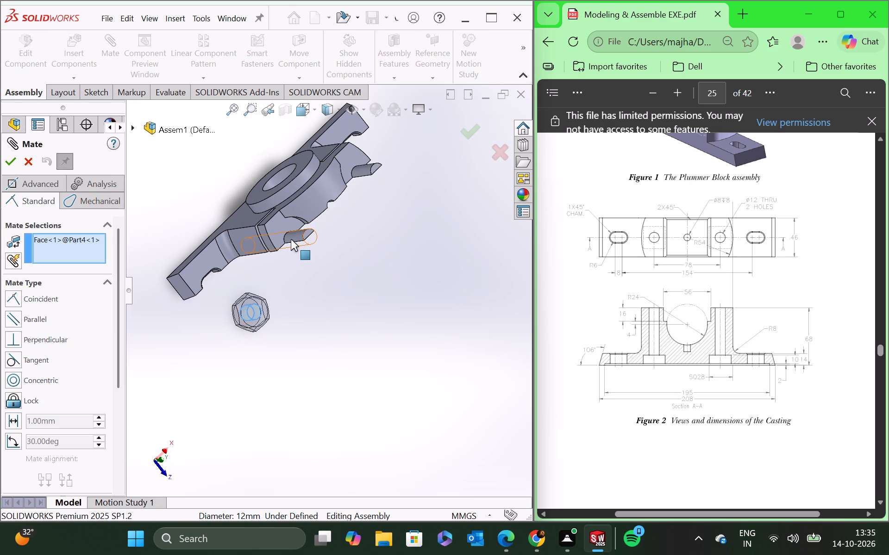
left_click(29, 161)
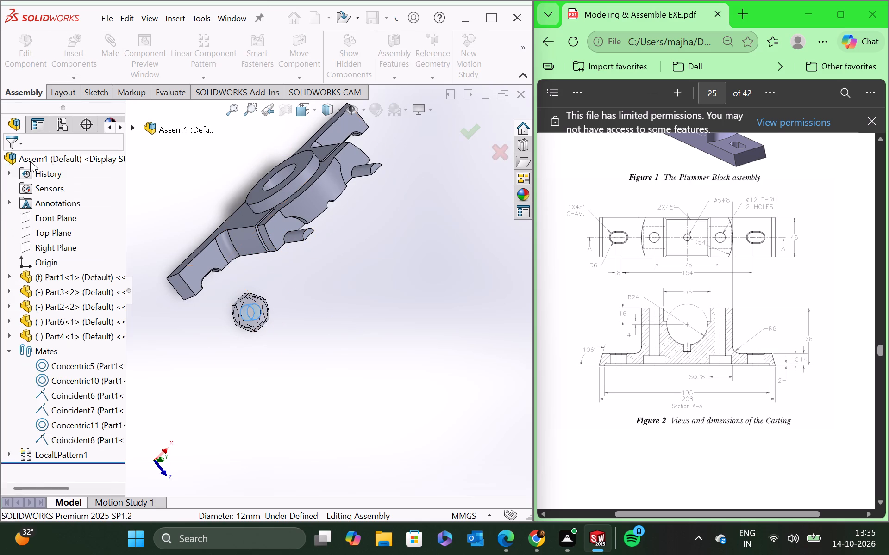
Delete the bolt's linear pattern together with its dependent second instance of Part6.
right_click(54, 455)
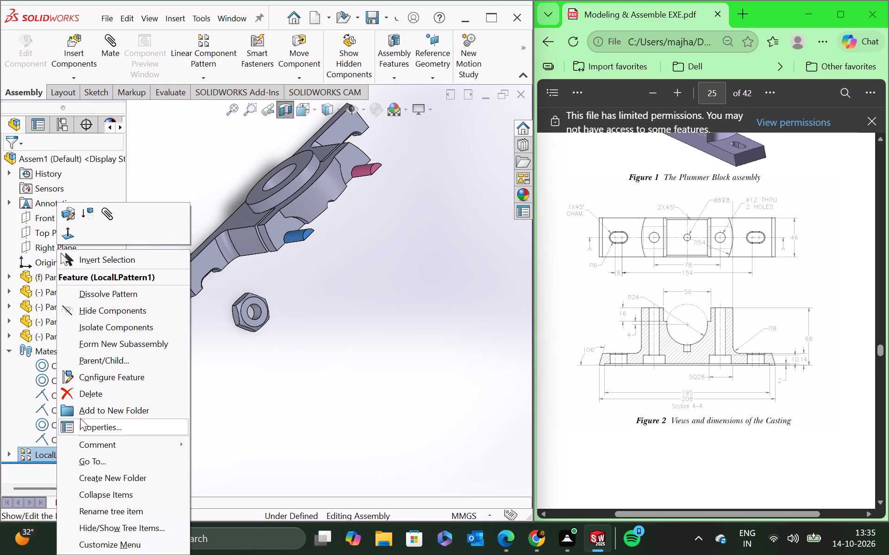
left_click(89, 389)
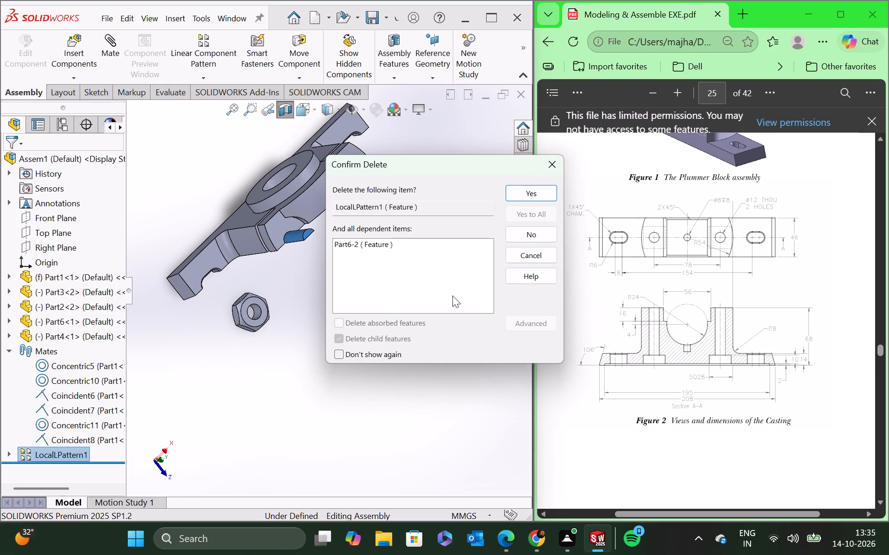
left_click(513, 189)
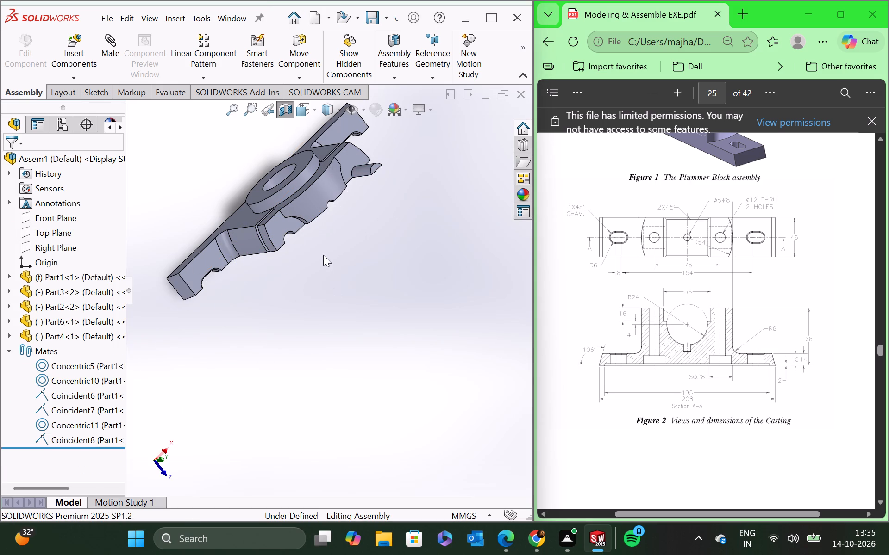
Delete the unmated hexagonal nut Part4 from the assembly.
scroll(245, 283, "up", 2)
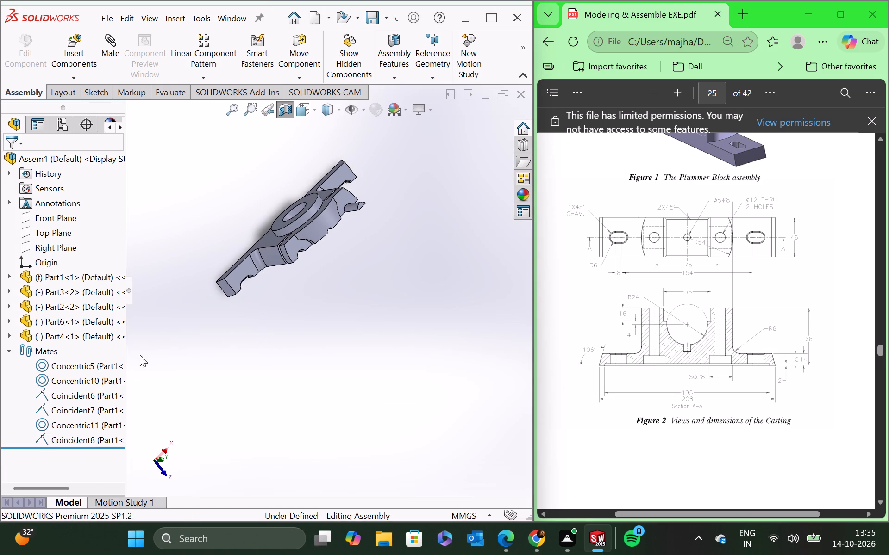
left_click(86, 334)
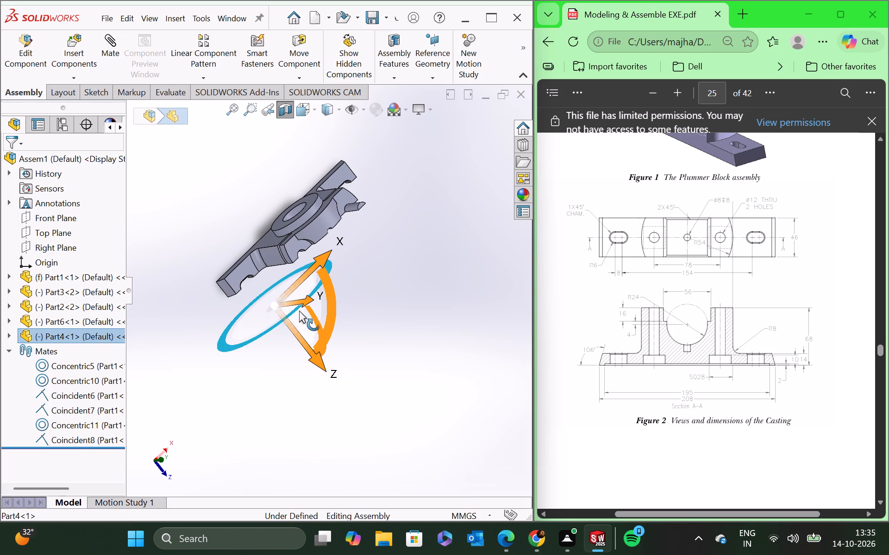
right_click(107, 339)
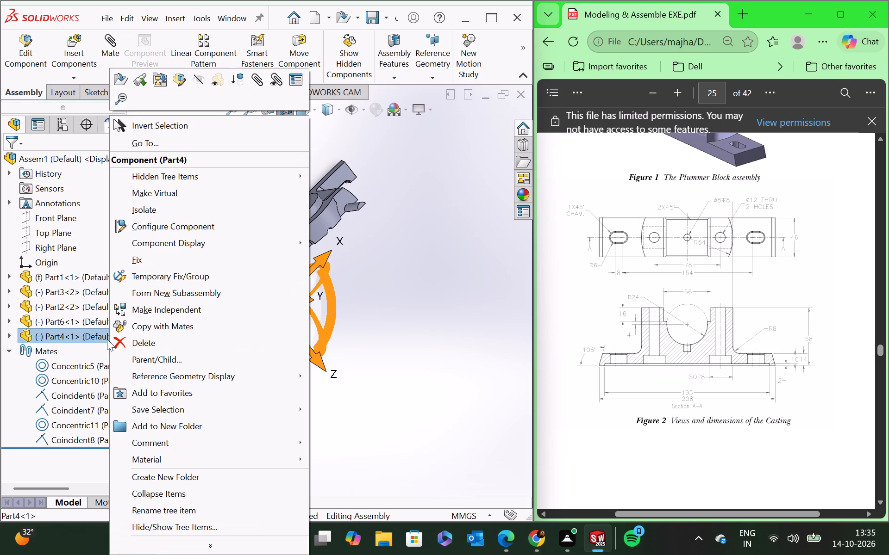
left_click(118, 343)
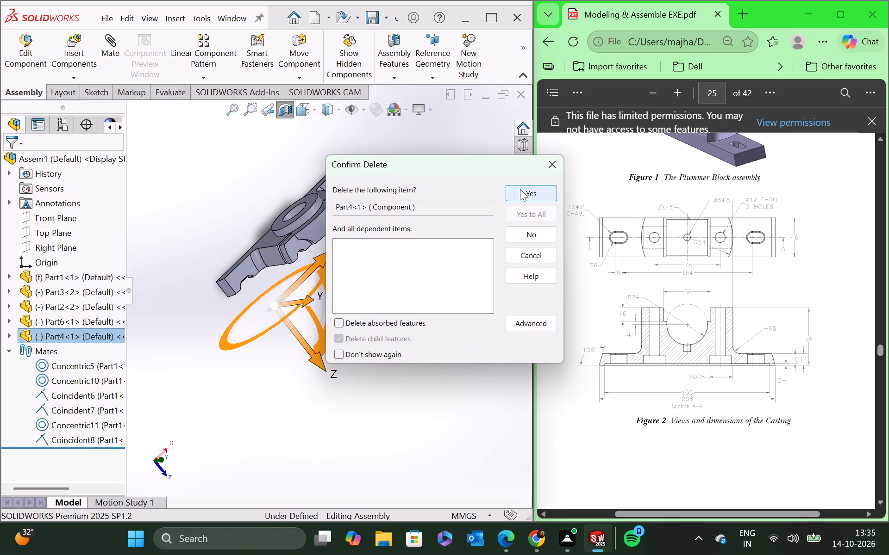
left_click(520, 189)
Insert a fresh copy of the hexagonal nut Part4 in open space beside the casting.
scroll(237, 333, "up", 1)
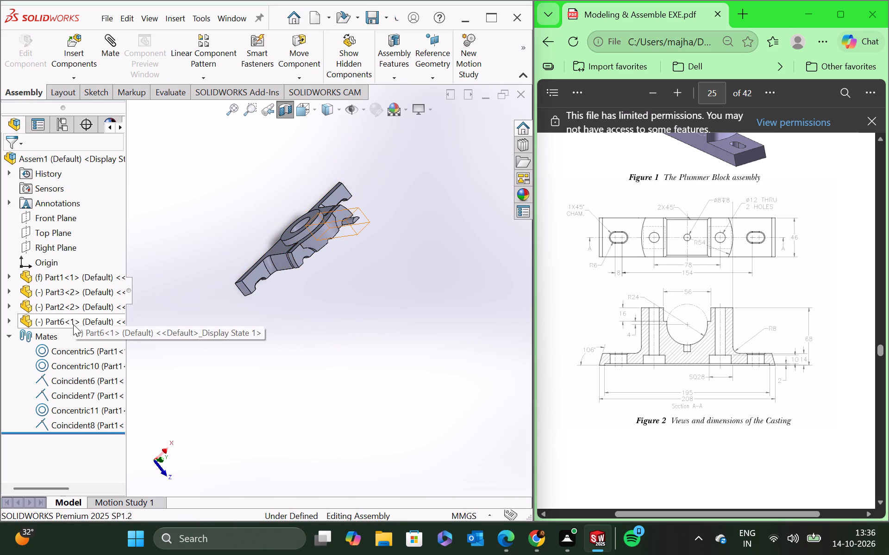
left_click(62, 64)
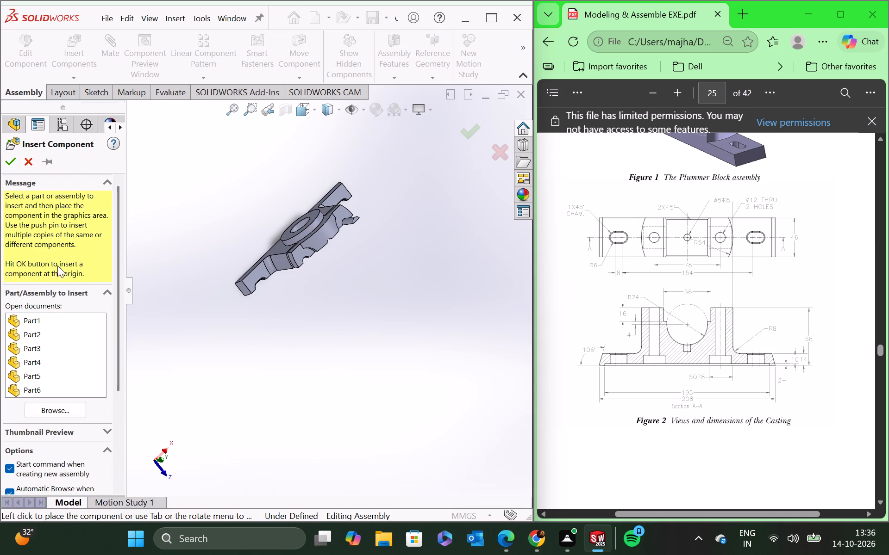
left_click(22, 360)
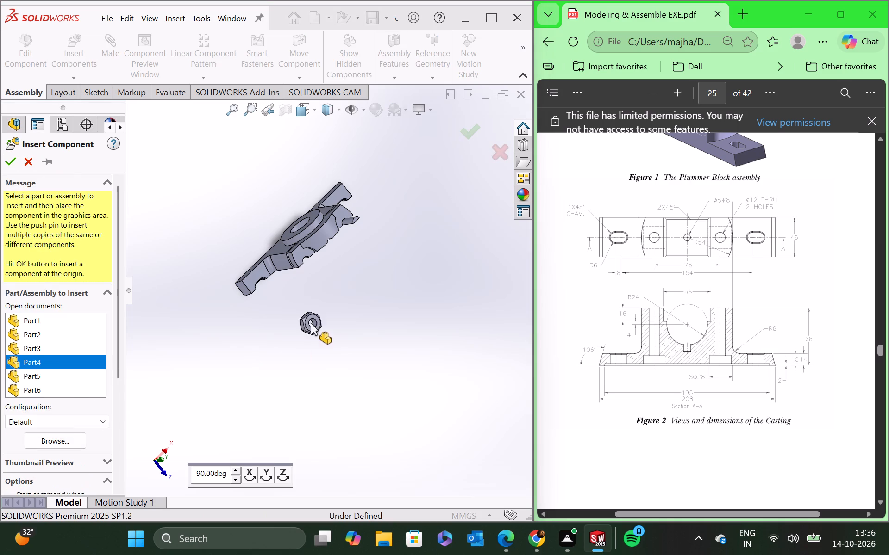
left_click(329, 306)
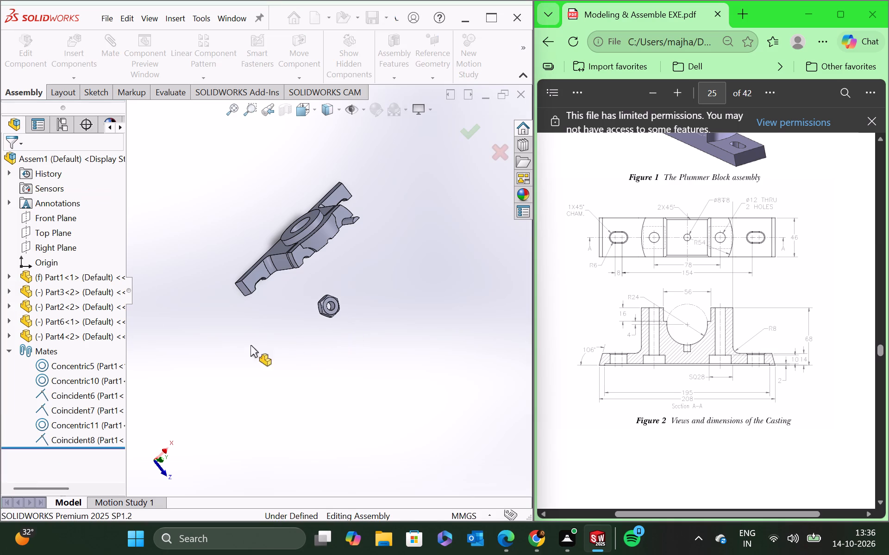
Add a concentric mate between the nut's 12 mm bore and the bolt's cylindrical shank.
scroll(356, 268, "down", 7)
scroll(323, 331, "up", 3)
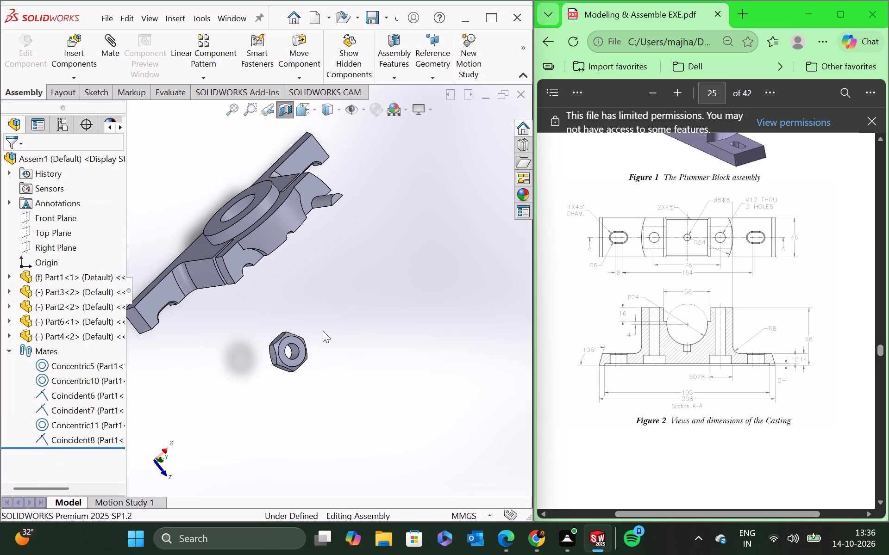
left_click(105, 53)
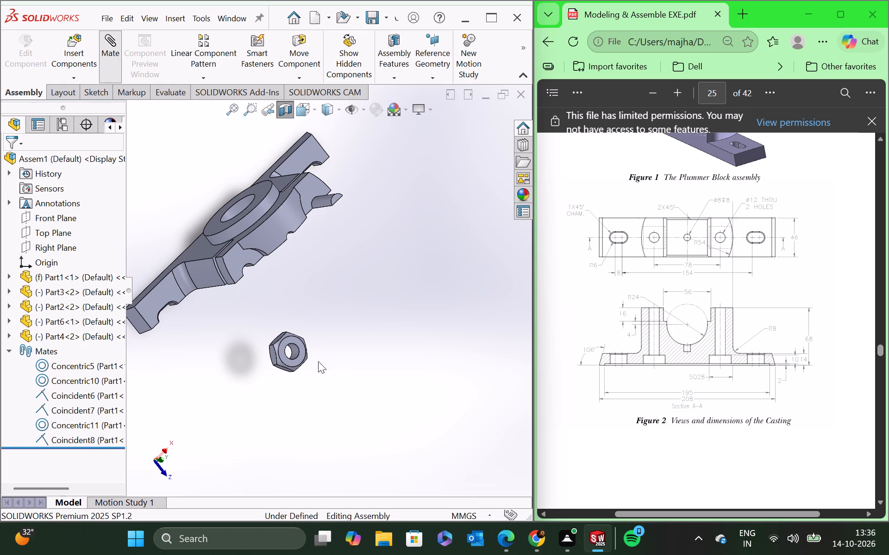
left_click(294, 349)
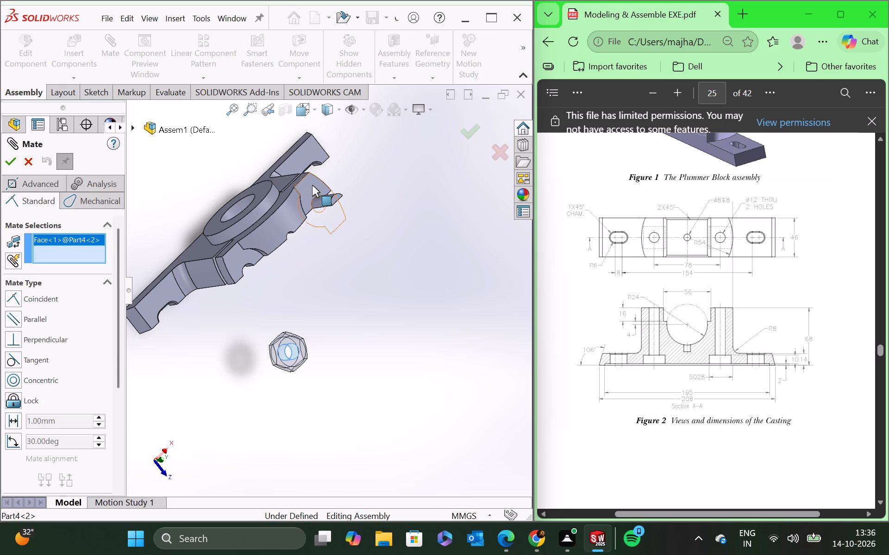
left_click(321, 198)
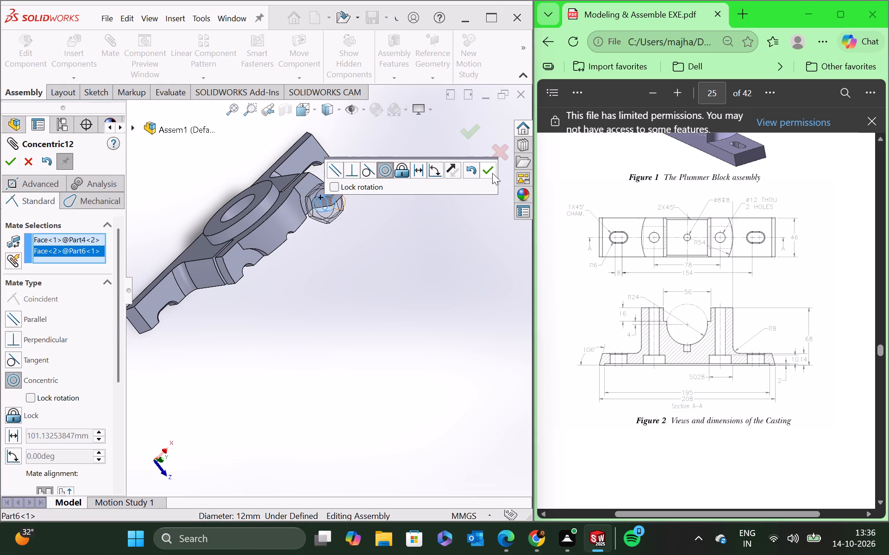
left_click(489, 171)
Slide the nut outward along the bolt and add a coincident mate between its cap-side face and the cap's outer bolt-seat face.
middle_click_drag(368, 225, 418, 299)
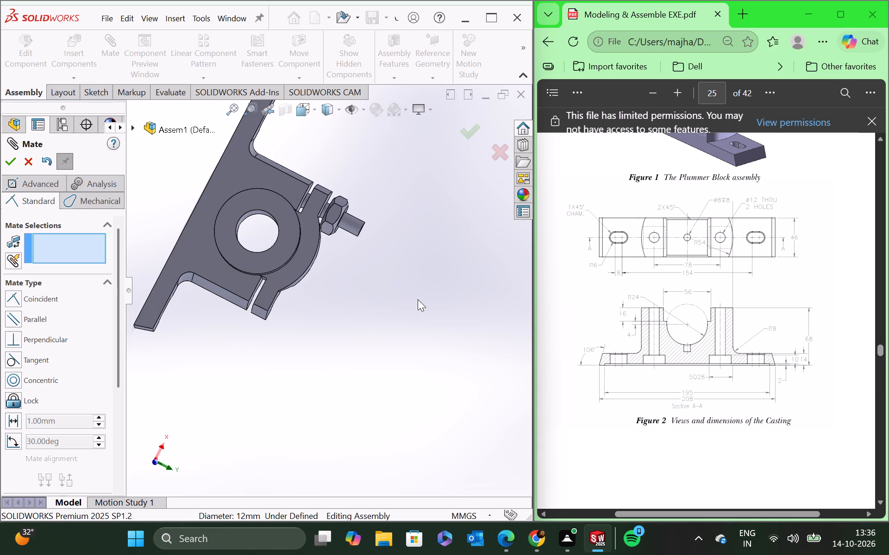
scroll(330, 176, "down", 4)
middle_click_drag(356, 208, 377, 226)
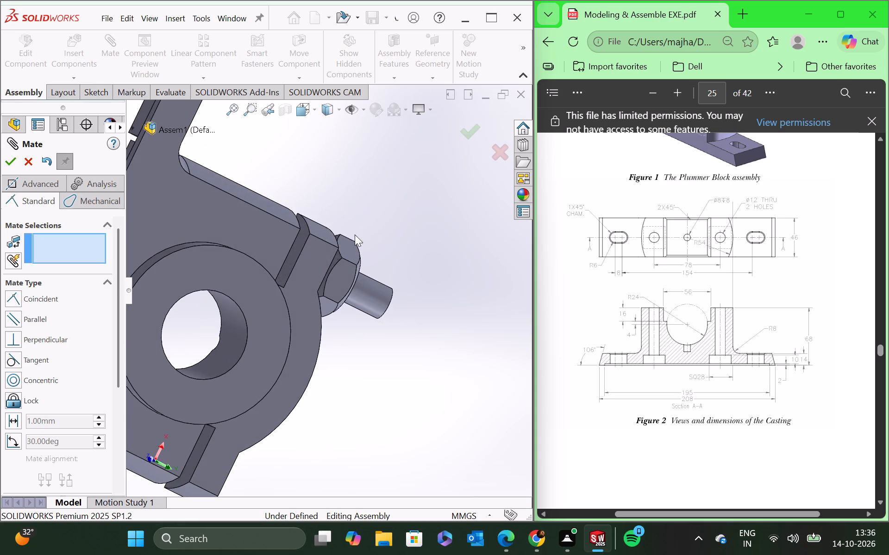
scroll(337, 249, "up", 4)
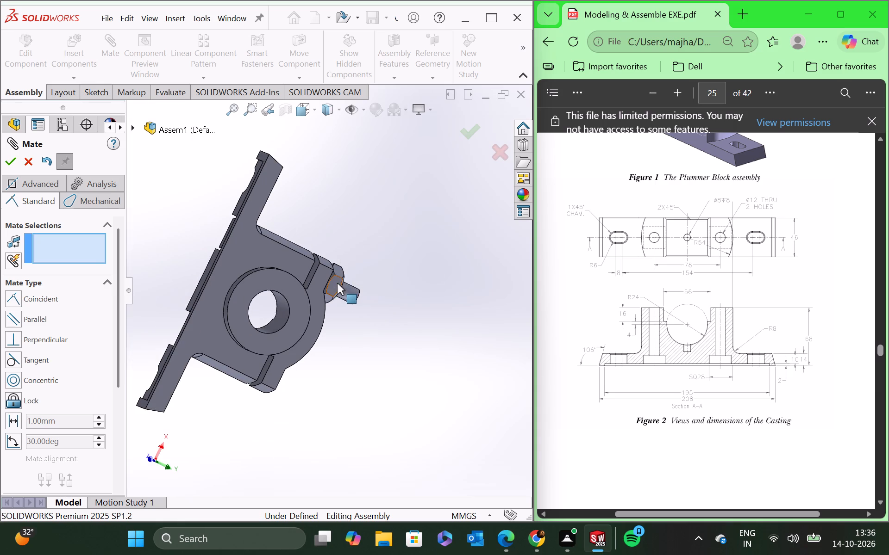
left_click_drag(337, 283, 360, 292)
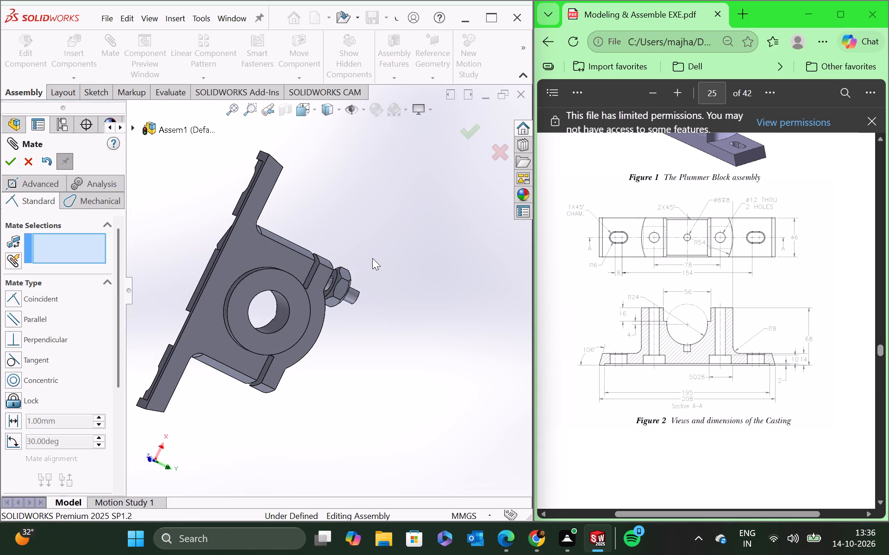
middle_click_drag(381, 273, 316, 296)
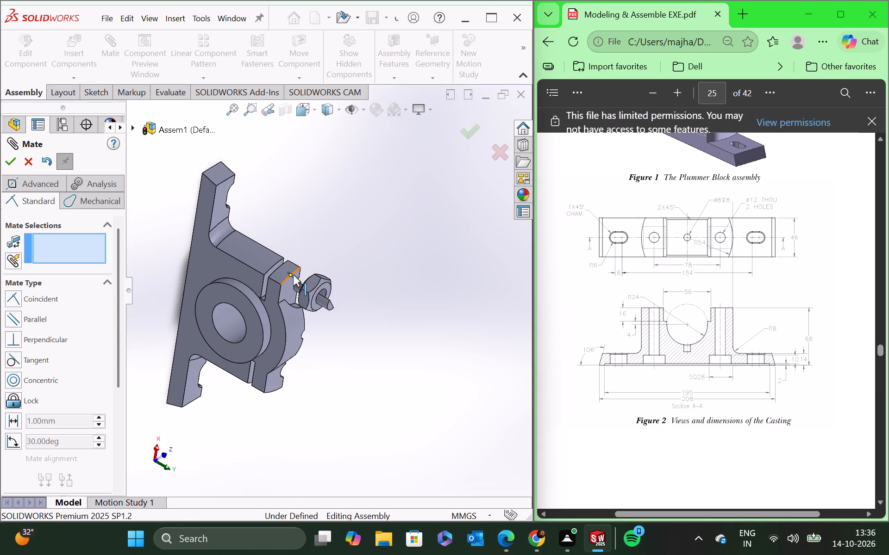
scroll(293, 275, "down", 5)
middle_click_drag(340, 251, 380, 276)
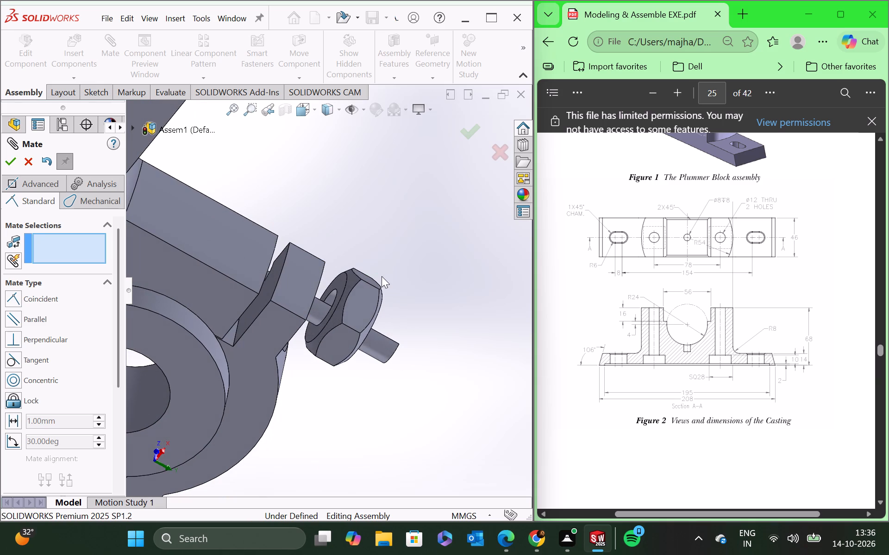
left_click(340, 287)
middle_click_drag(413, 317, 406, 319)
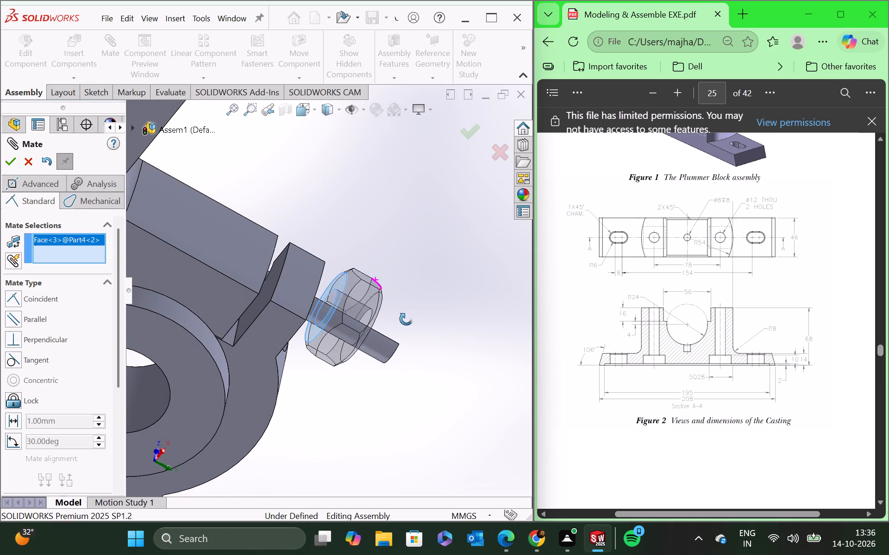
middle_click_drag(406, 319, 336, 324)
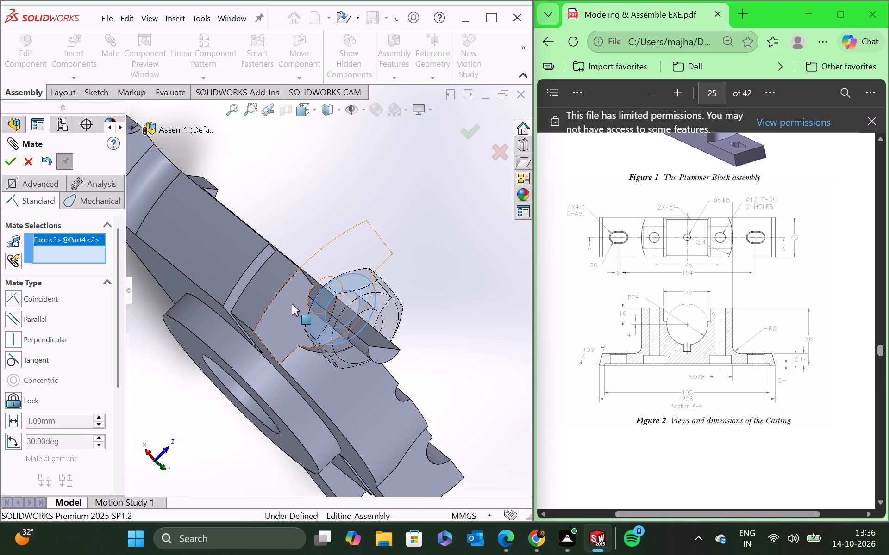
left_click(292, 304)
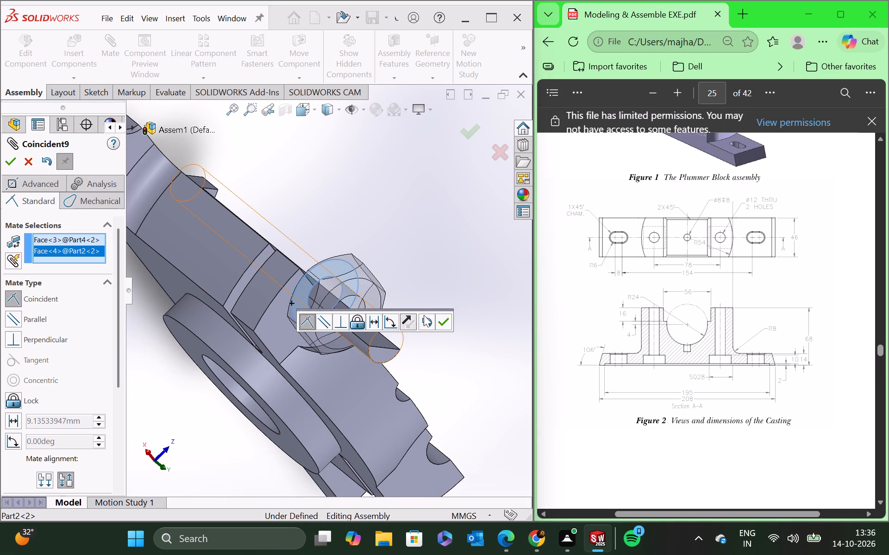
left_click(443, 318)
Add a parallel mate between a flat side of the bolt's square head and the adjacent side wall of the casting's base recess.
middle_click_drag(420, 234, 422, 308)
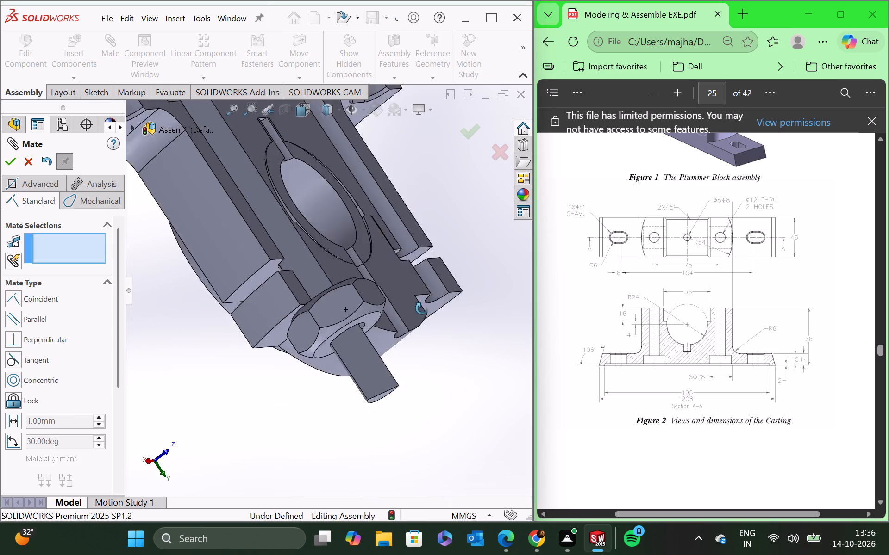
middle_click_drag(422, 308, 427, 342)
scroll(281, 238, "up", 5)
middle_click_drag(394, 189, 432, 211)
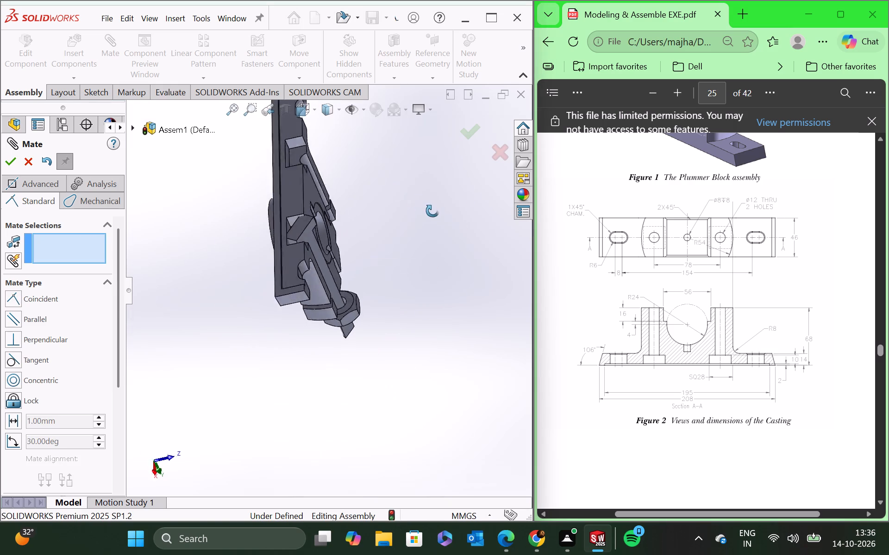
middle_click_drag(432, 211, 467, 259)
scroll(333, 274, "down", 6)
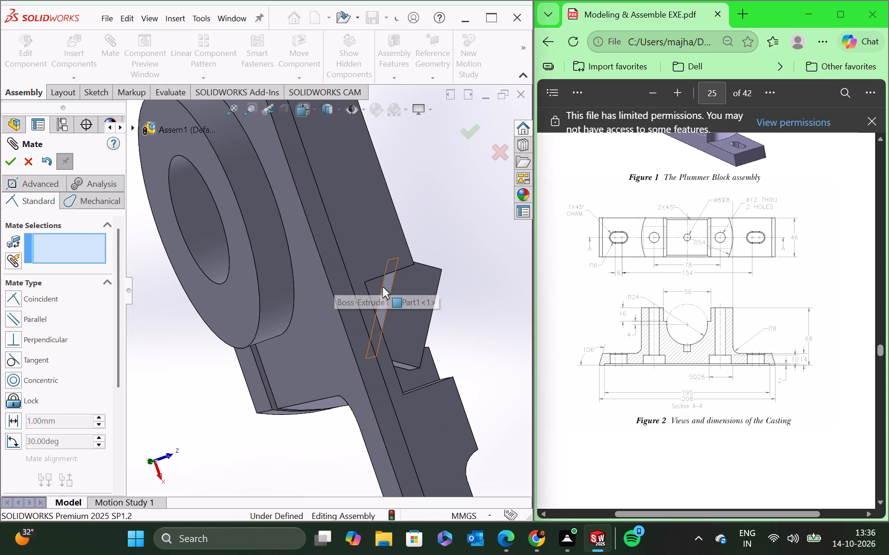
left_click(389, 290)
middle_click_drag(477, 305, 477, 304)
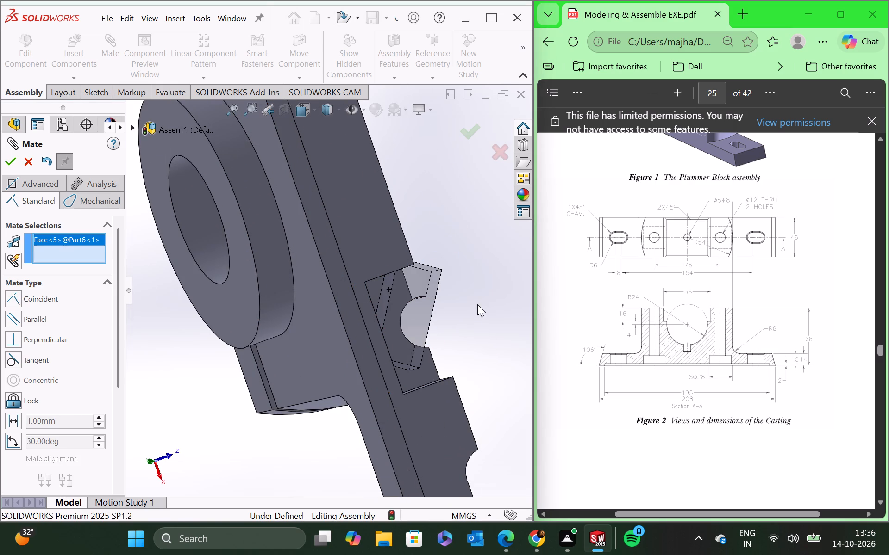
middle_click_drag(477, 304, 428, 320)
left_click(381, 305)
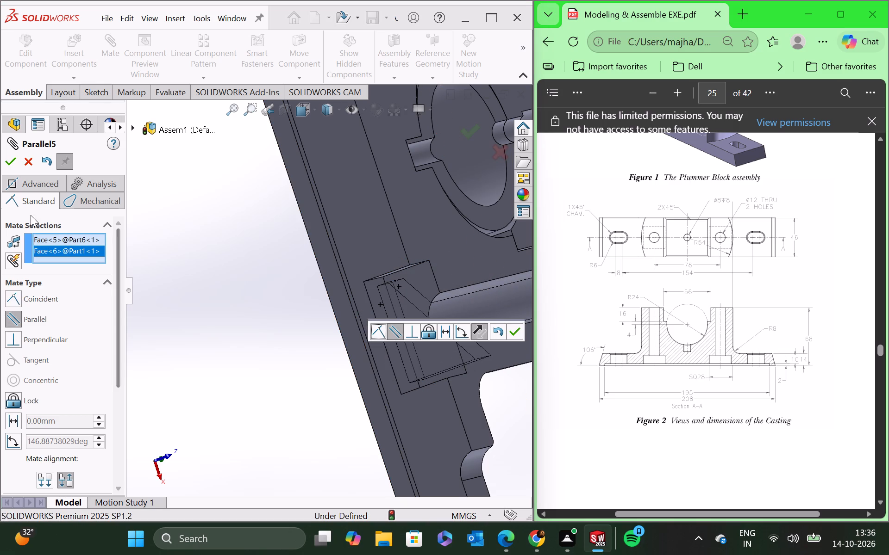
left_click(9, 161)
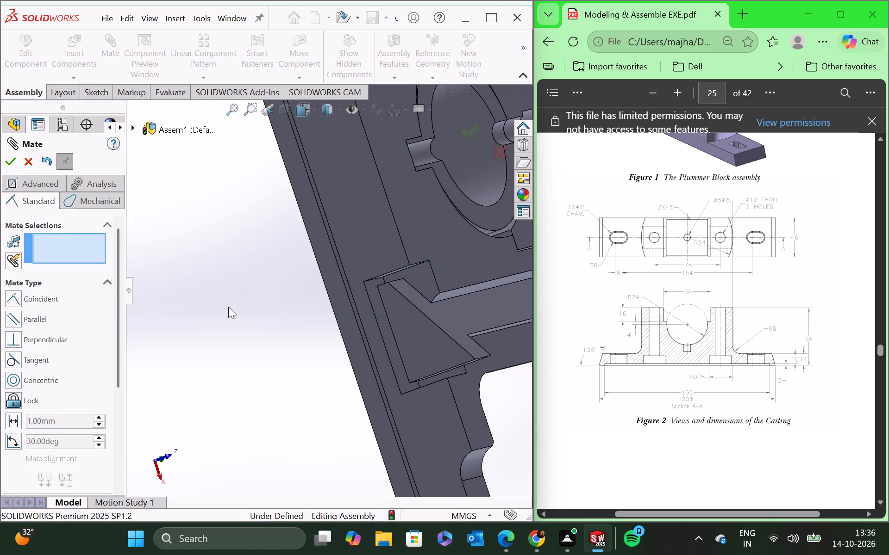
Examine the bolt head's alignment in the casting's recess and the sectioned assembly from several angles, then close the Mate command.
scroll(228, 307, "up", 6)
scroll(404, 315, "down", 4)
middle_click_drag(400, 339, 414, 364)
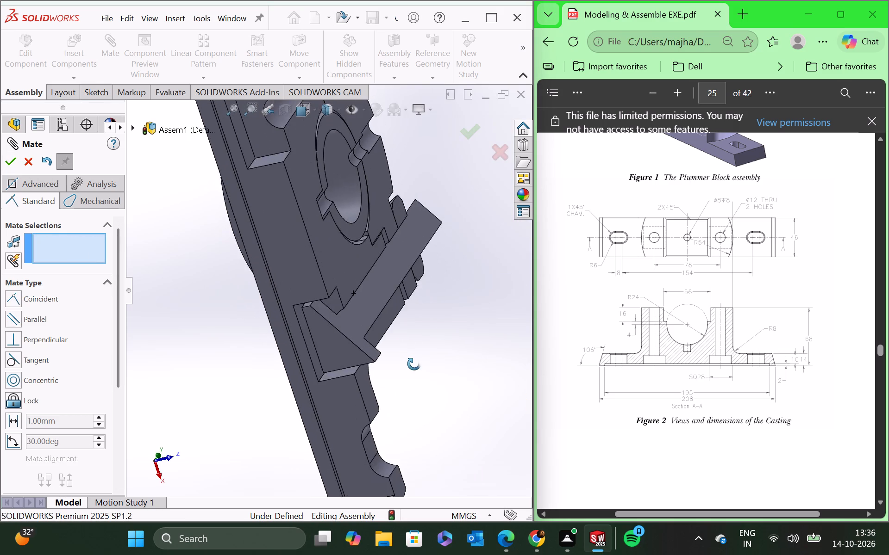
middle_click_drag(414, 364, 410, 377)
scroll(351, 373, "up", 2)
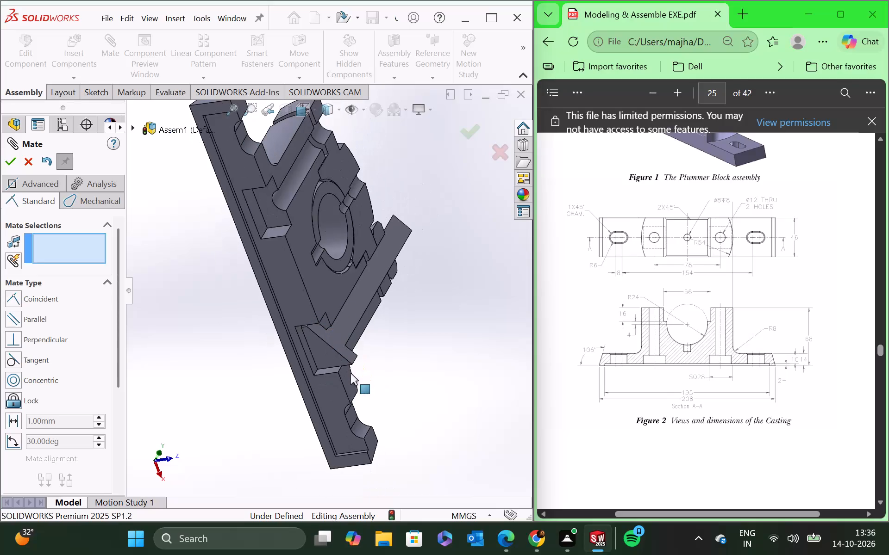
scroll(345, 355, "down", 2)
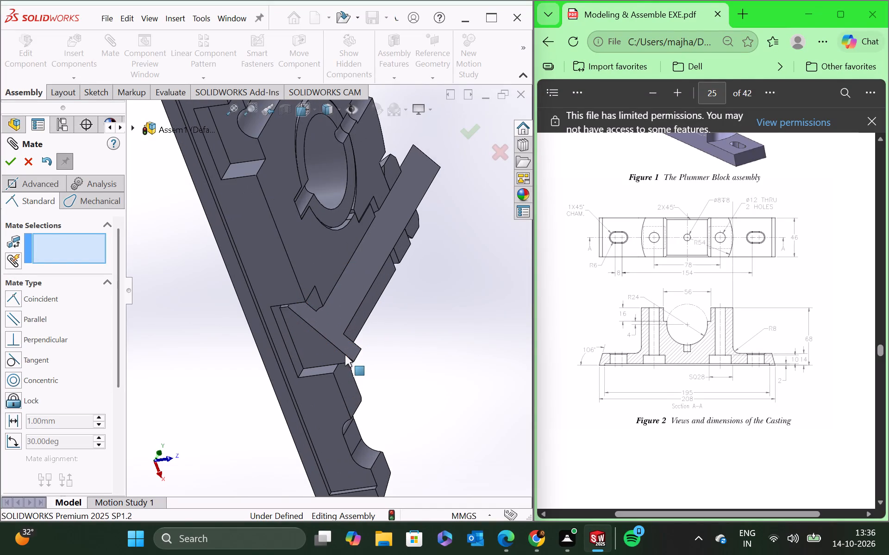
middle_click_drag(404, 345, 402, 423)
scroll(370, 346, "up", 5)
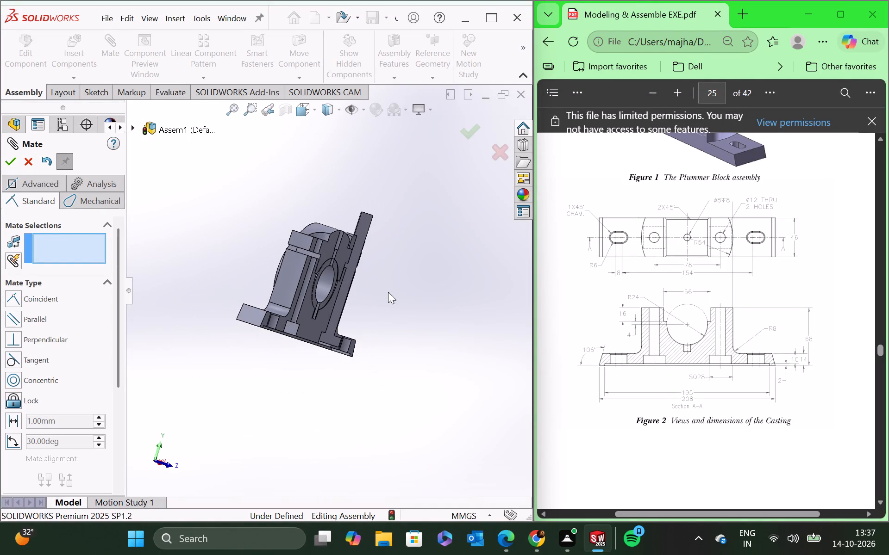
middle_click_drag(382, 284, 325, 339)
scroll(393, 214, "down", 2)
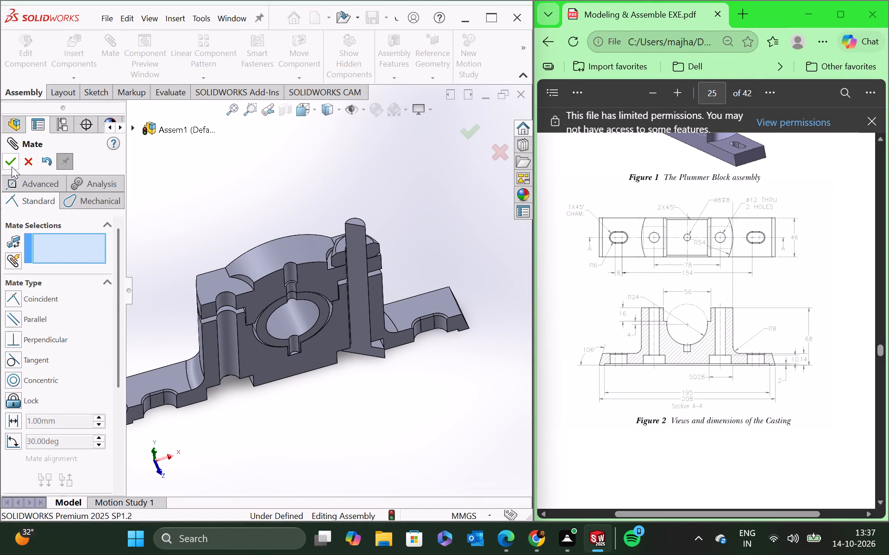
left_click(470, 129)
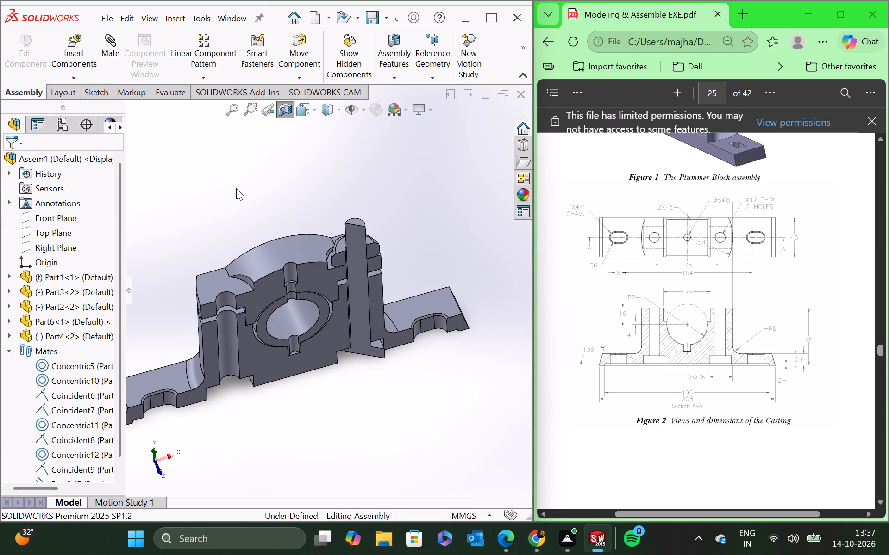
Insert the hexagonal nut Part5 in open space in front of the casting.
left_click(78, 49)
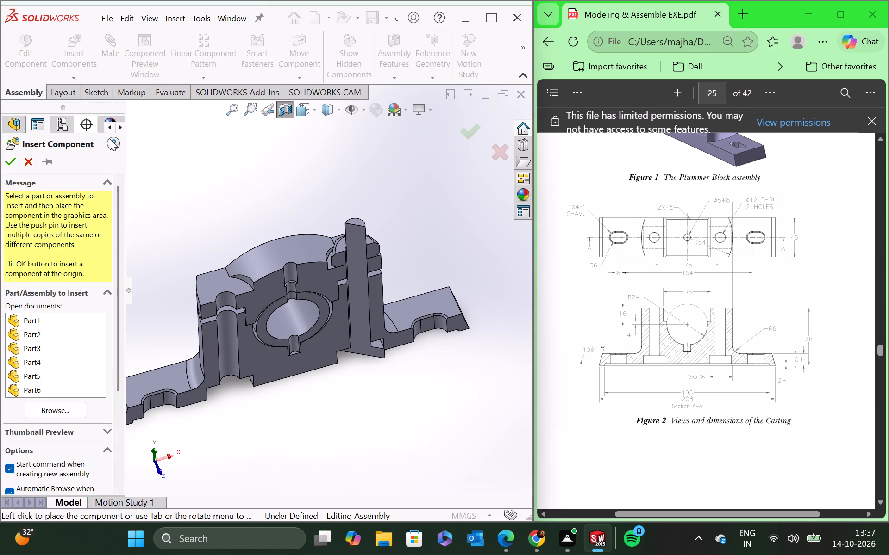
left_click(27, 376)
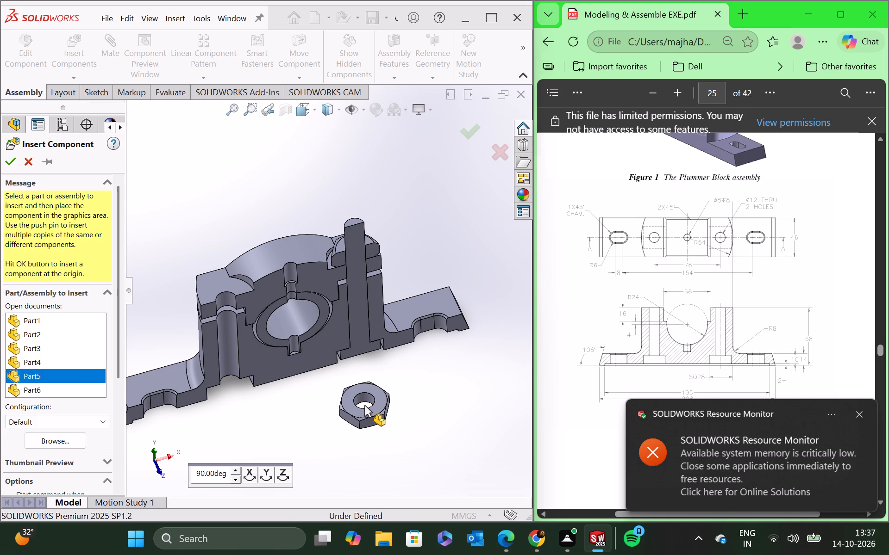
left_click(364, 405)
Add a concentric mate between the bore of nut Part5 and the bolt's 12 mm cylindrical shank.
scroll(342, 412, "up", 3)
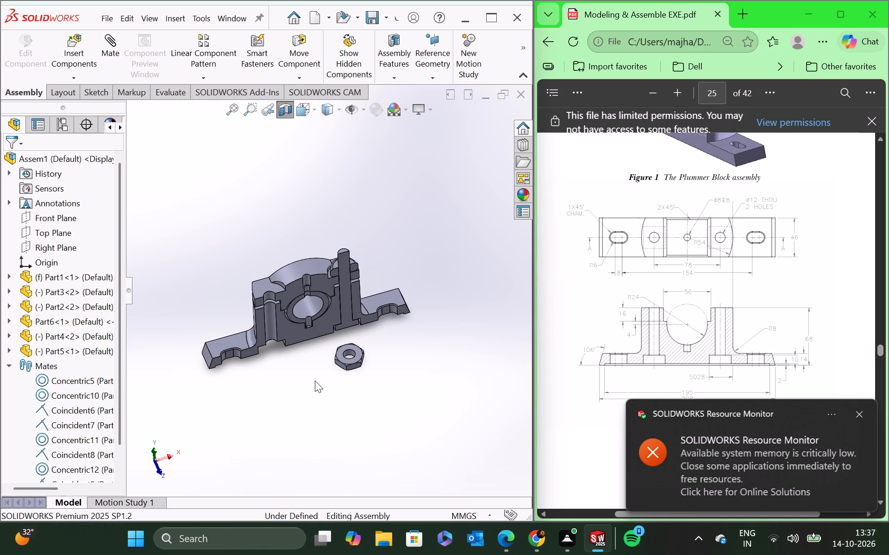
middle_click_drag(324, 394, 340, 415)
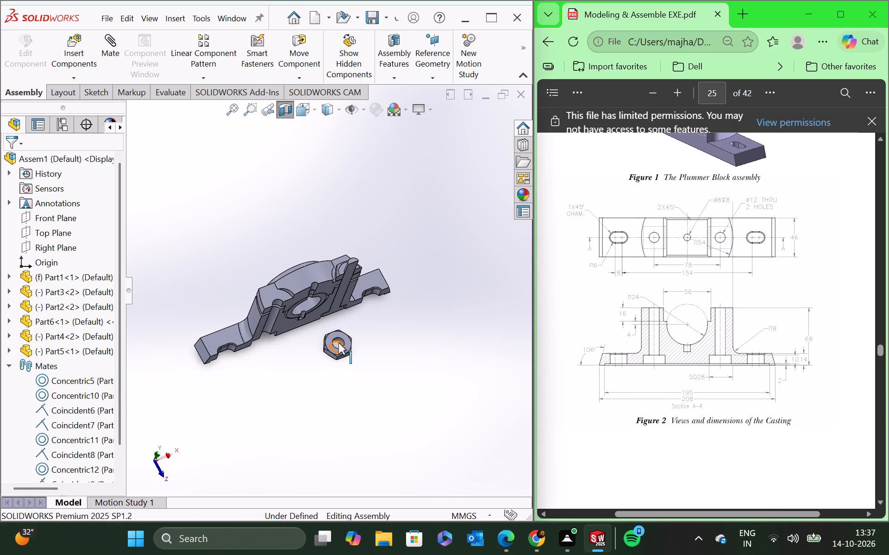
left_click(117, 57)
scroll(341, 340, "down", 2)
scroll(341, 341, "up", 1)
scroll(341, 341, "down", 6)
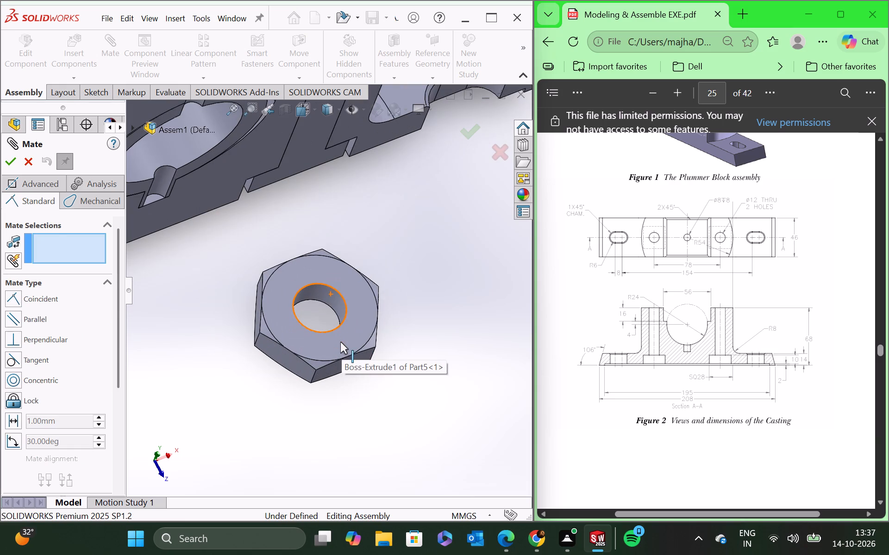
left_click(332, 299)
scroll(346, 193, "up", 6)
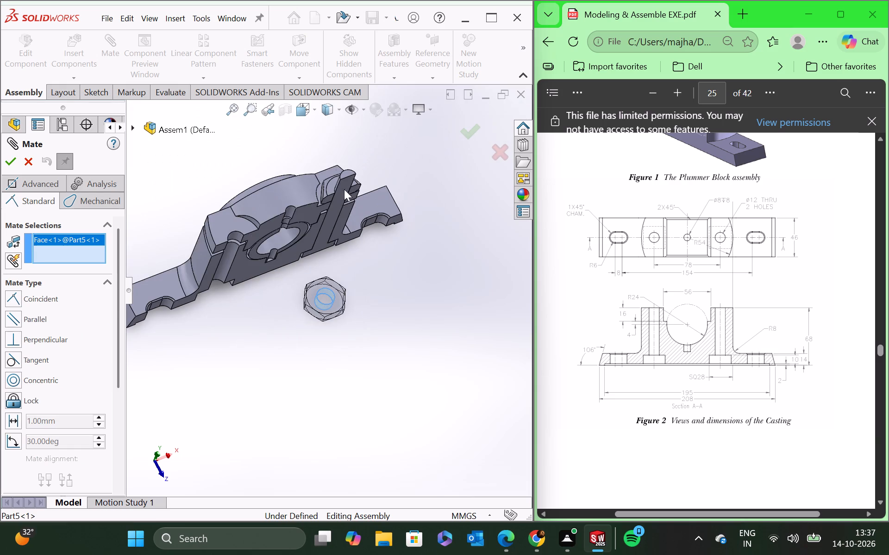
scroll(332, 165, "down", 7)
middle_click_drag(358, 184, 394, 238)
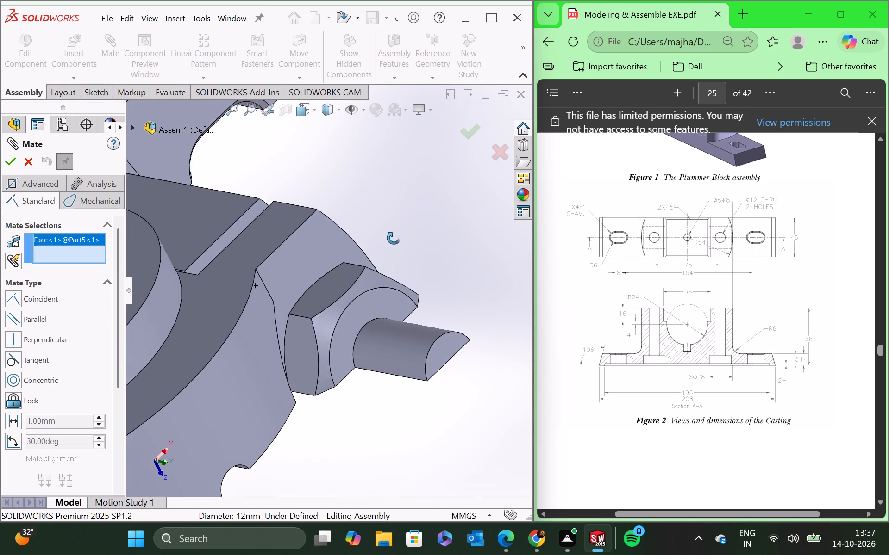
middle_click_drag(394, 238, 394, 240)
left_click(376, 333)
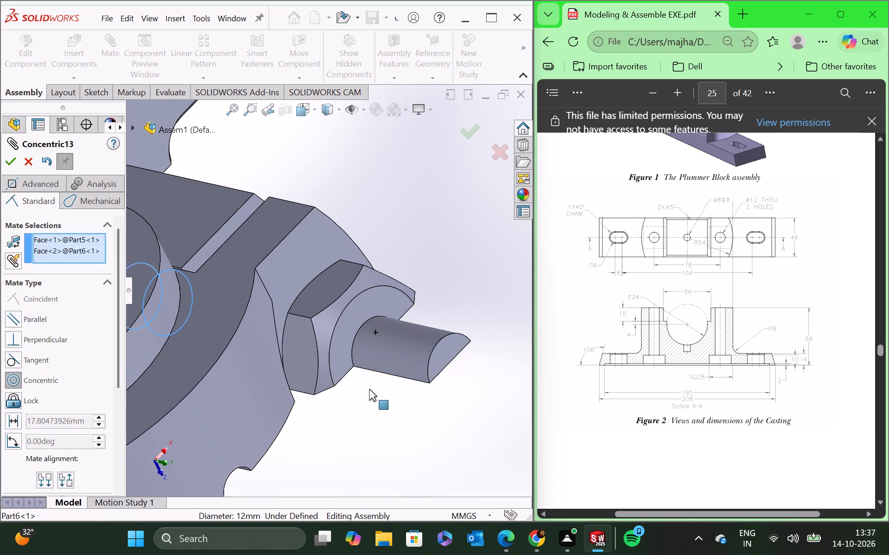
scroll(369, 397, "up", 8)
scroll(318, 421, "up", 3)
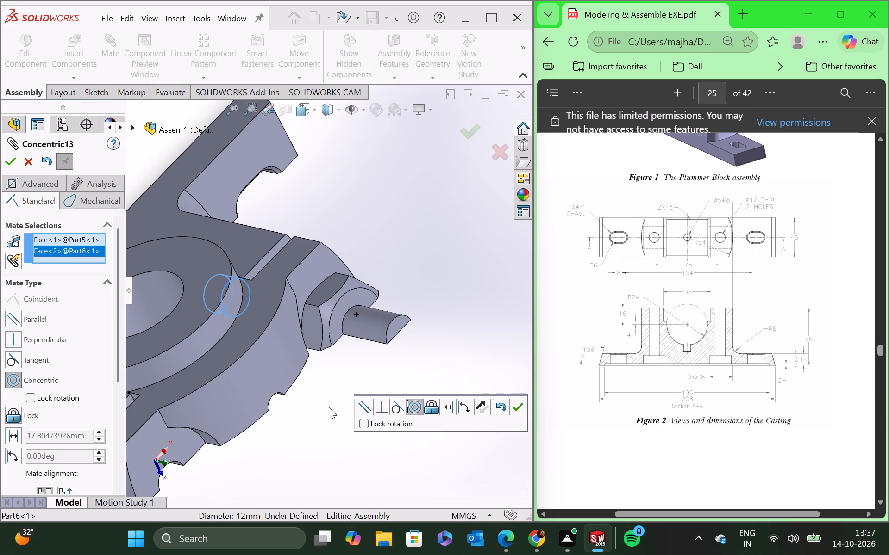
middle_click_drag(325, 407, 301, 402)
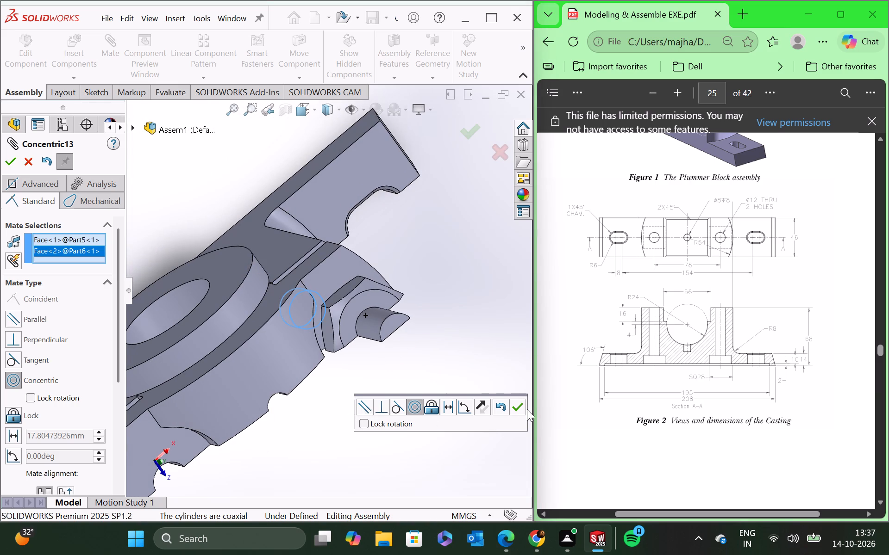
left_click(518, 406)
Add a coincident mate between the base-side face of nut Part5 and the outer face of nut Part4, and finish mating.
middle_click_drag(435, 414, 382, 329)
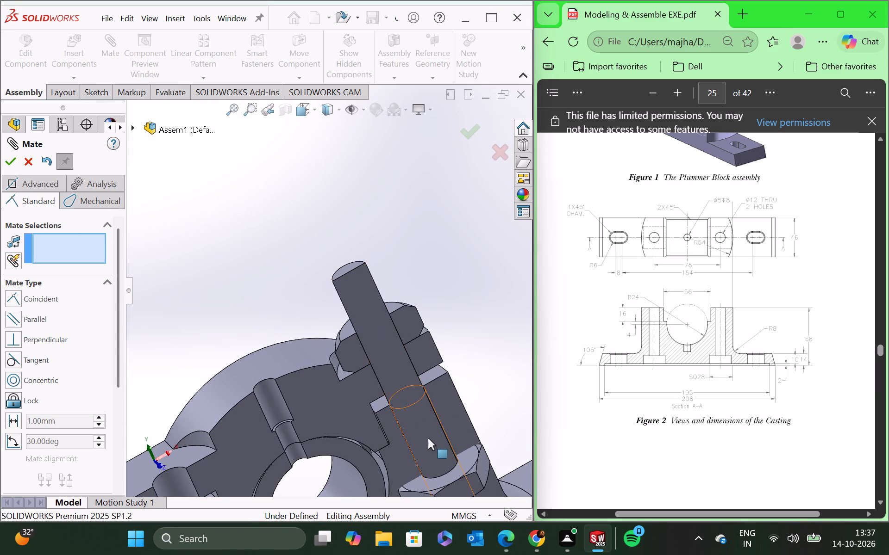
scroll(428, 439, "up", 6)
middle_click_drag(426, 442, 367, 354)
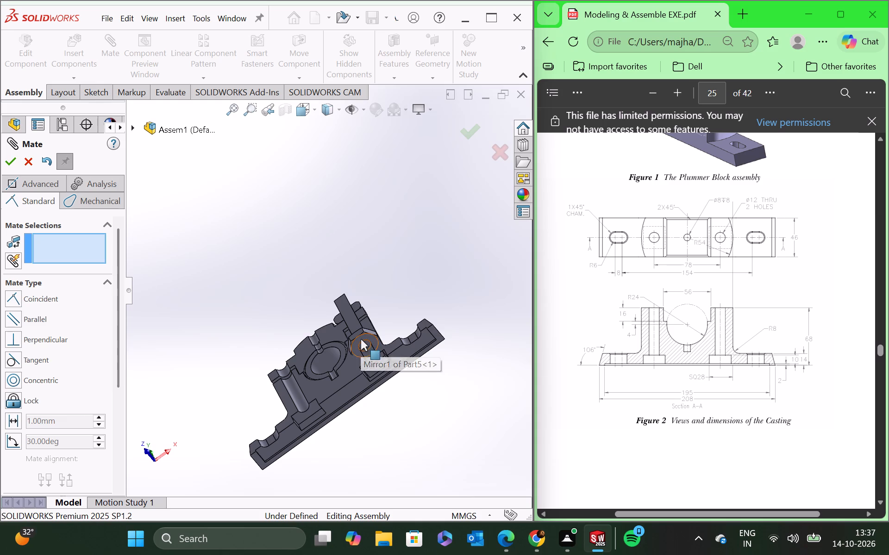
scroll(359, 340, "down", 6)
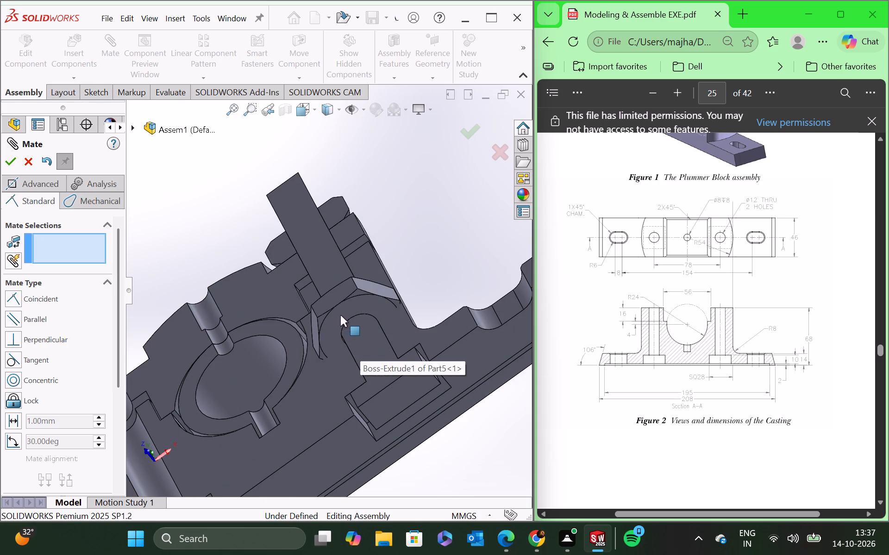
left_click(326, 324)
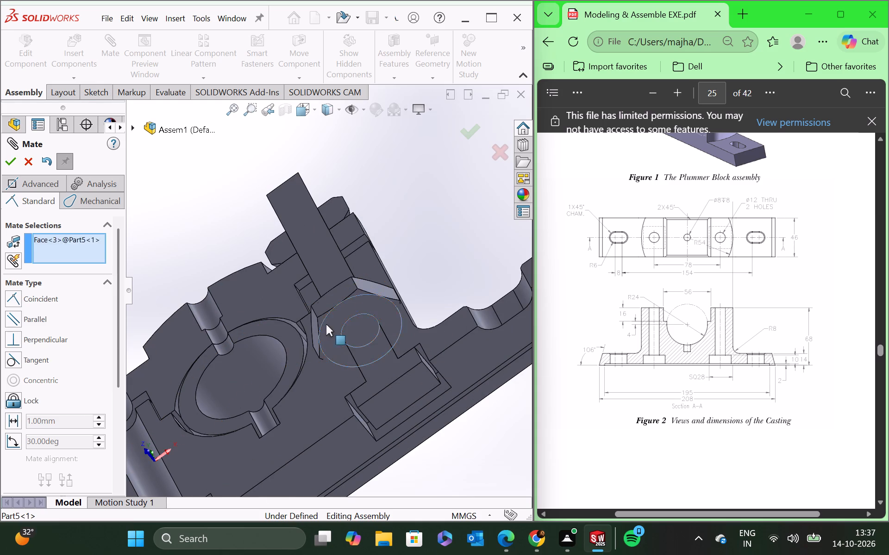
middle_click_drag(411, 241, 477, 383)
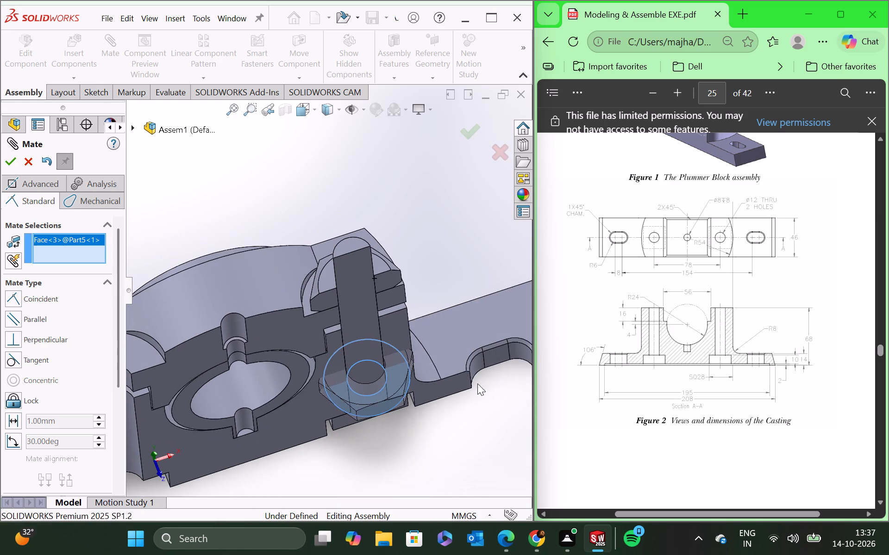
scroll(380, 268, "down", 3)
scroll(380, 268, "up", 1)
scroll(380, 268, "down", 3)
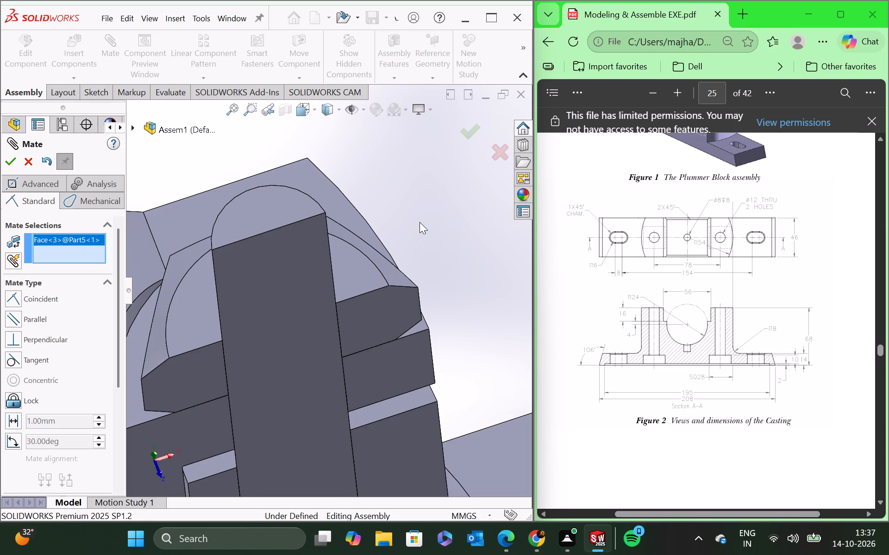
middle_click_drag(419, 222, 470, 288)
left_click(356, 290)
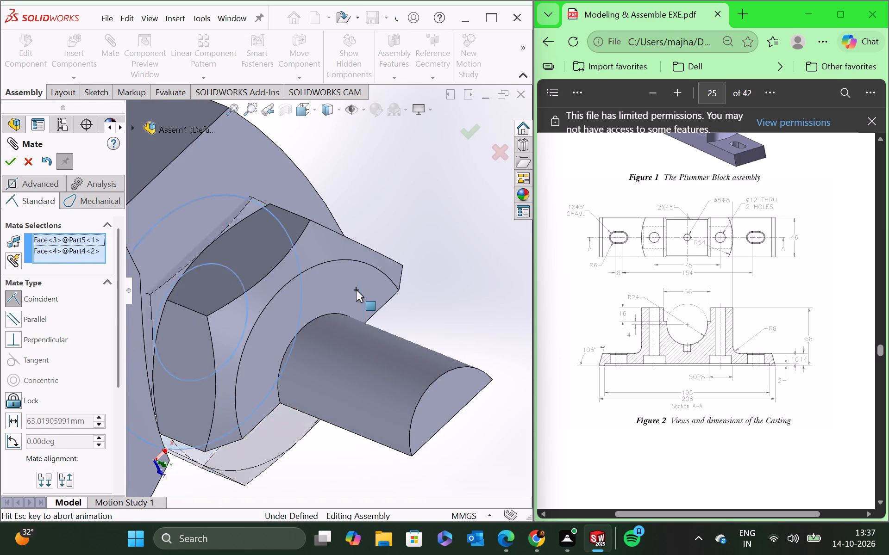
left_click(509, 261)
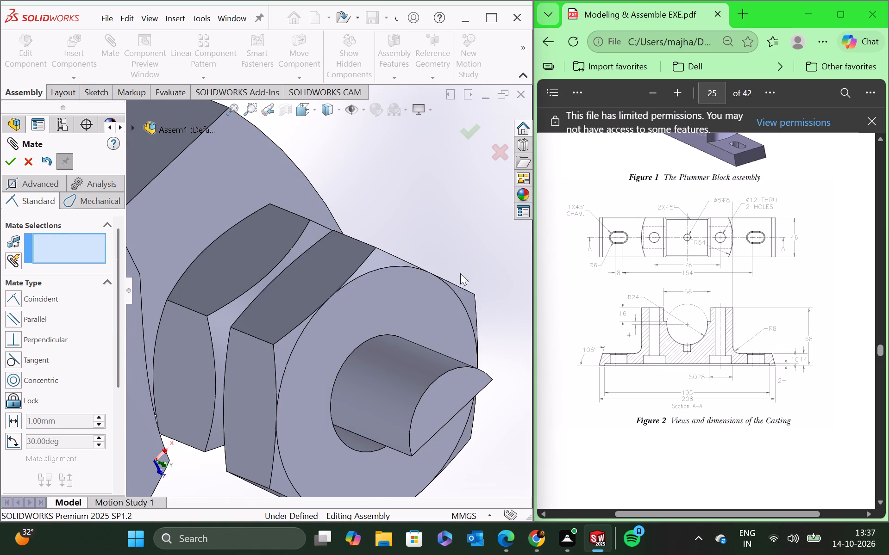
scroll(383, 273, "up", 3)
middle_click_drag(432, 399, 387, 325)
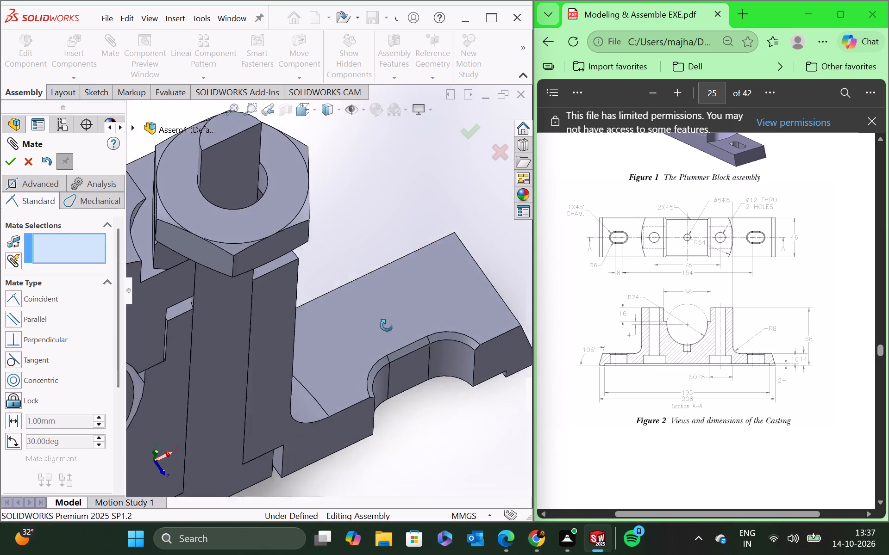
middle_click_drag(387, 325, 380, 311)
scroll(367, 260, "up", 5)
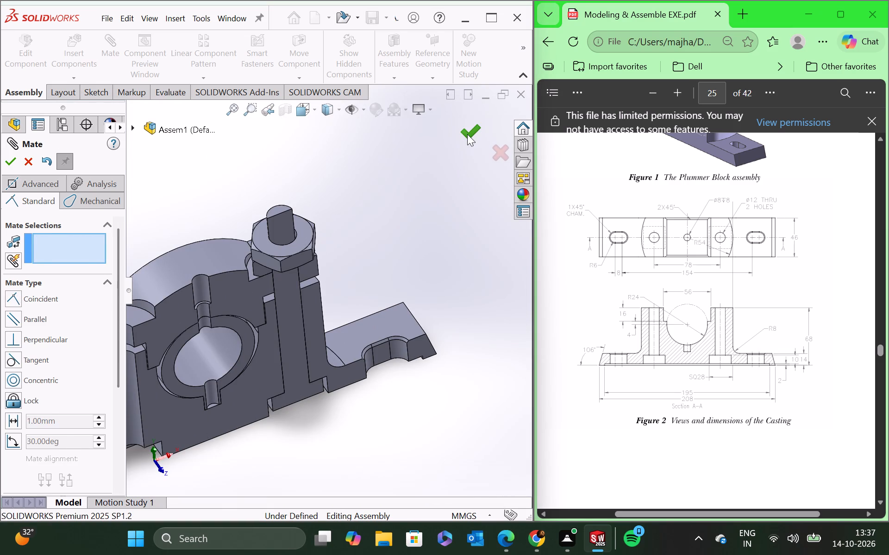
left_click(467, 134)
Linearly pattern the bolt Part6 and nuts Part5 and Part4 along the casting base's long edge, with 78 mm spacing and 2 instances.
scroll(345, 255, "up", 1)
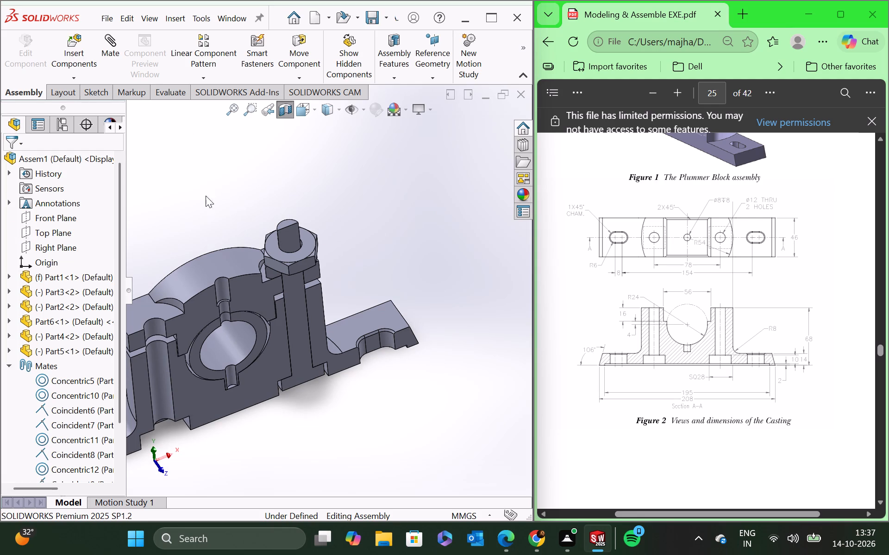
left_click(209, 51)
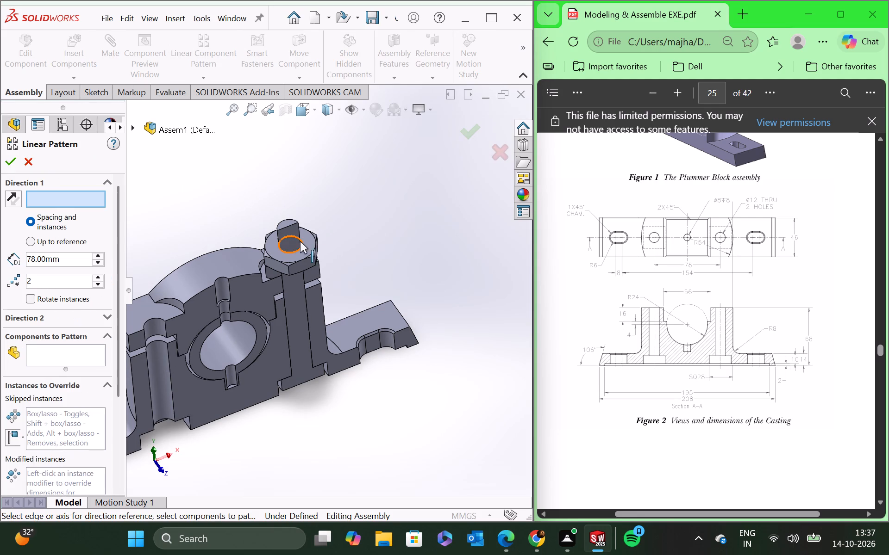
scroll(328, 403, "up", 2)
middle_click_drag(315, 416, 301, 415)
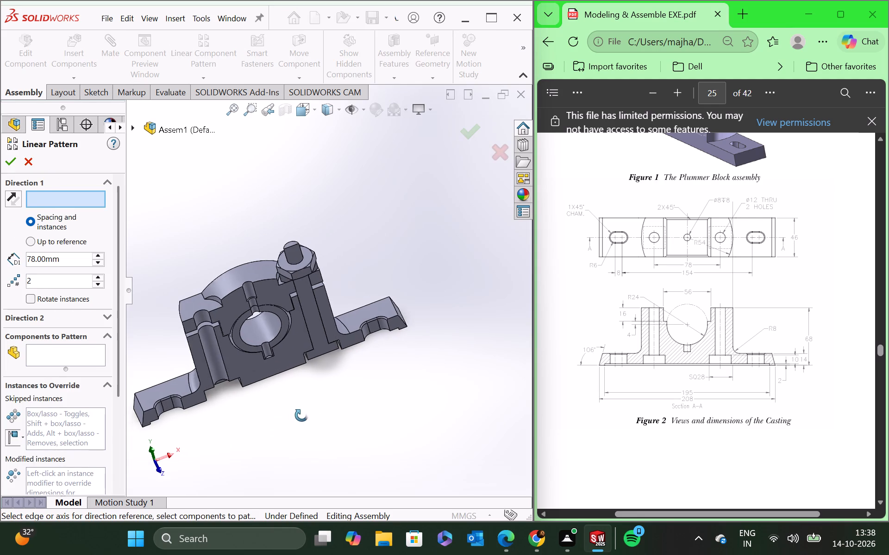
middle_click_drag(301, 415, 298, 414)
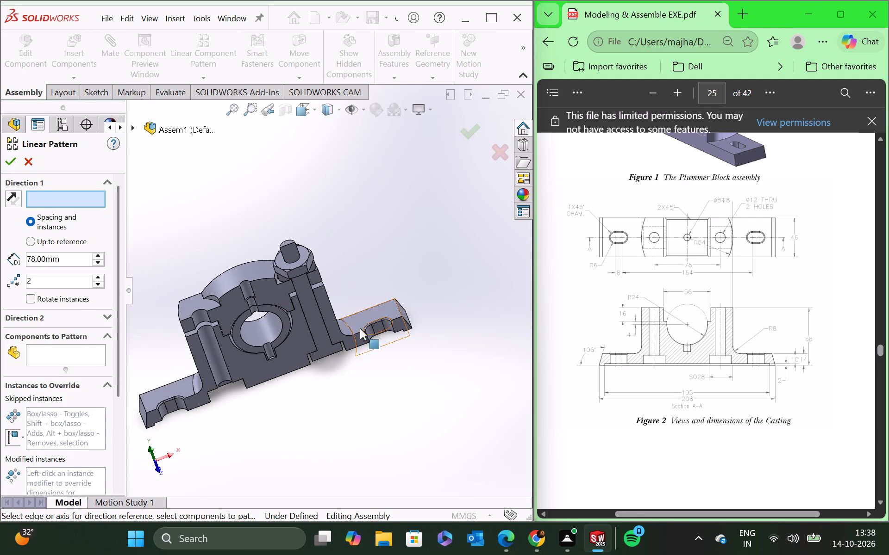
left_click(359, 311)
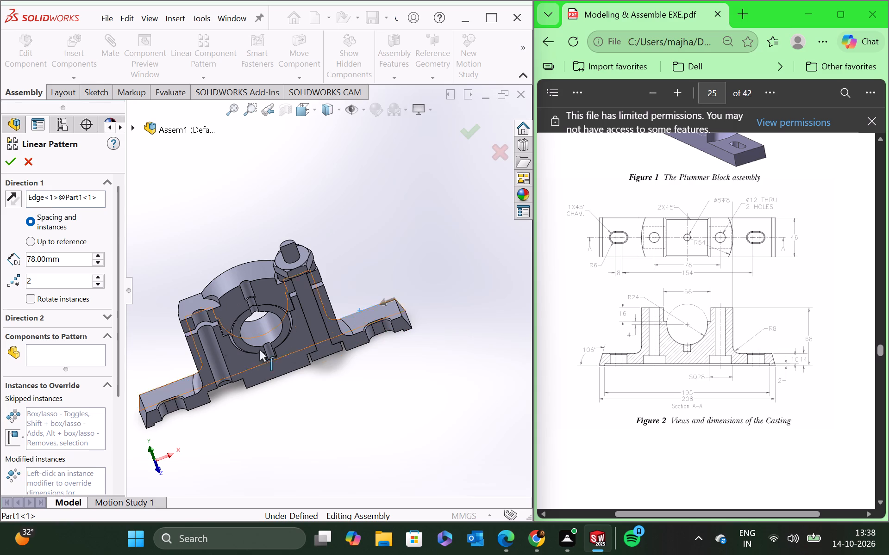
left_click(53, 366)
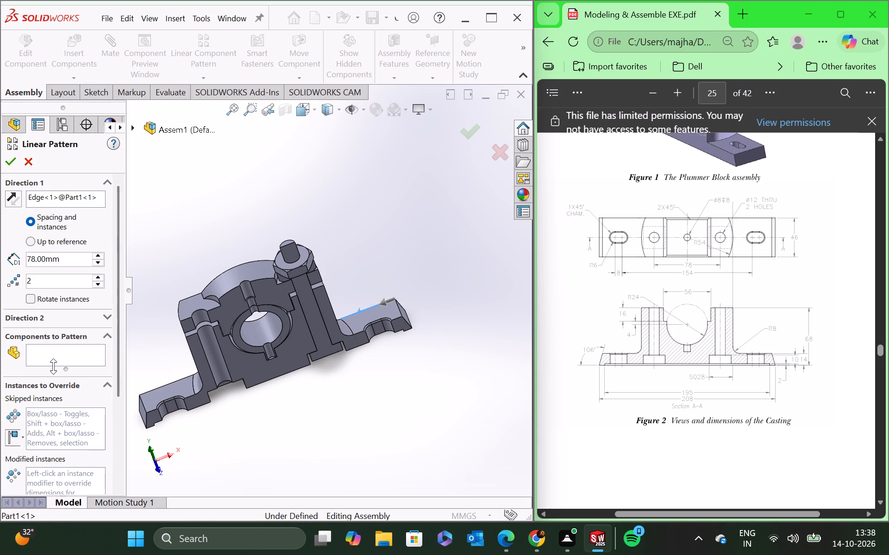
left_click(56, 357)
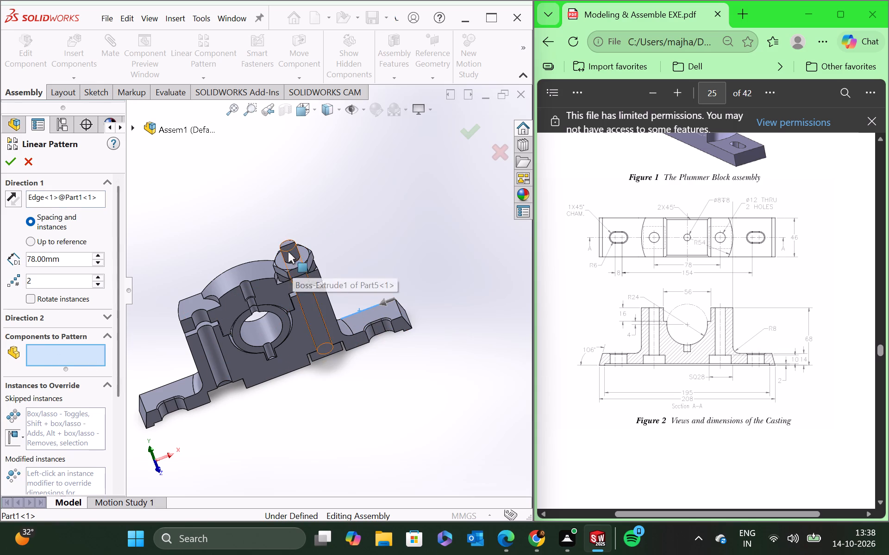
left_click(288, 250)
left_click(288, 273)
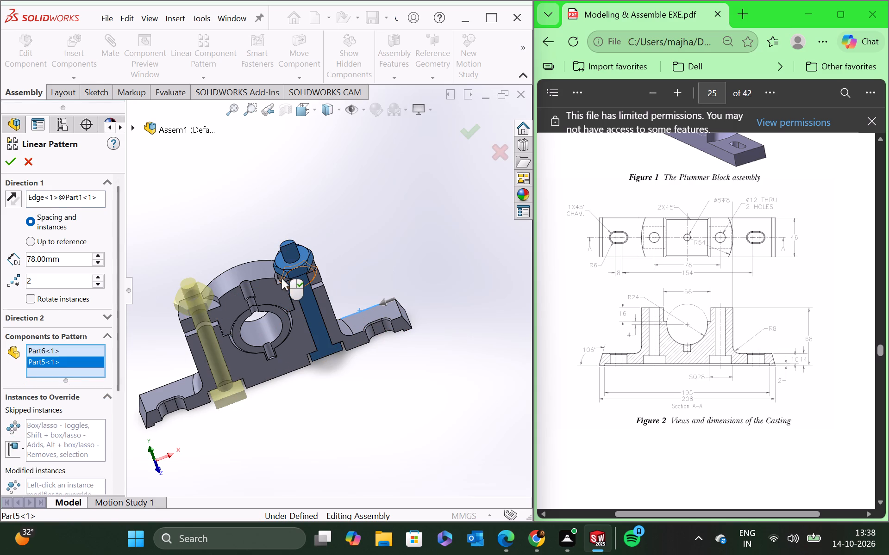
middle_click_drag(363, 235, 326, 306)
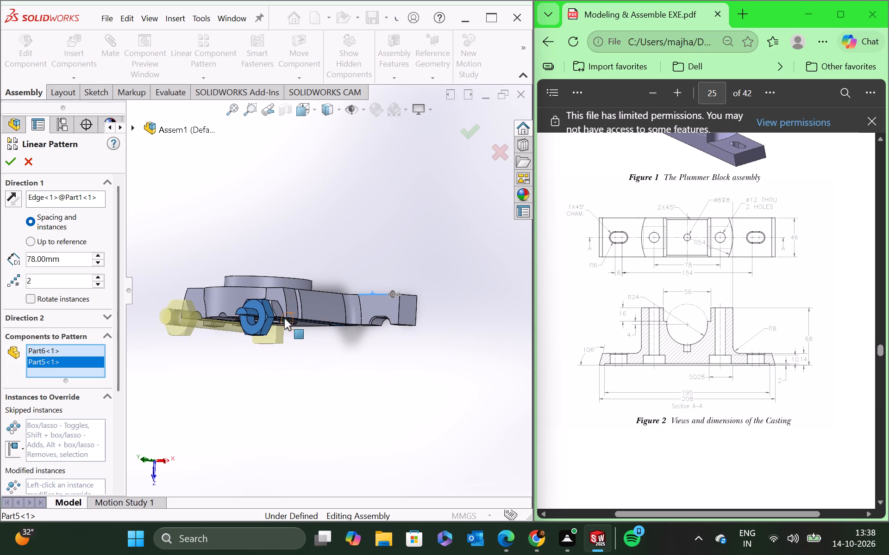
left_click(277, 312)
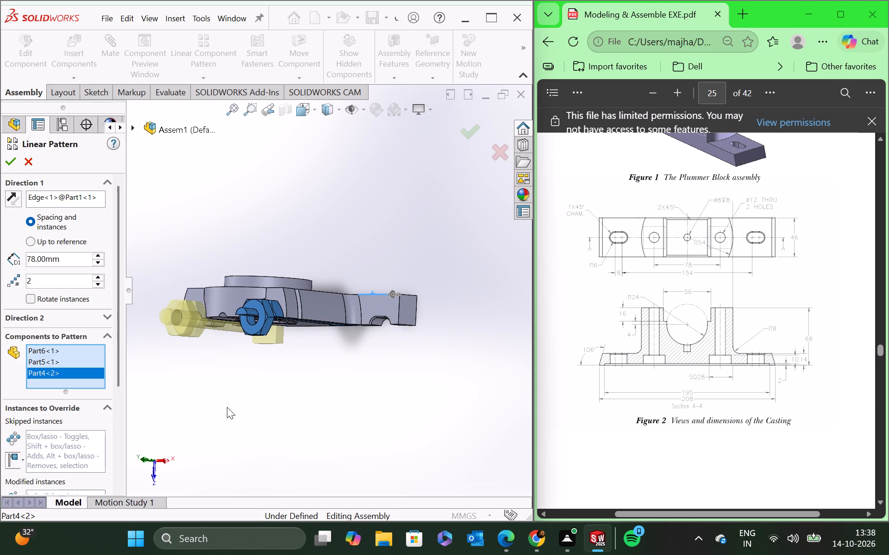
middle_click_drag(227, 407, 247, 354)
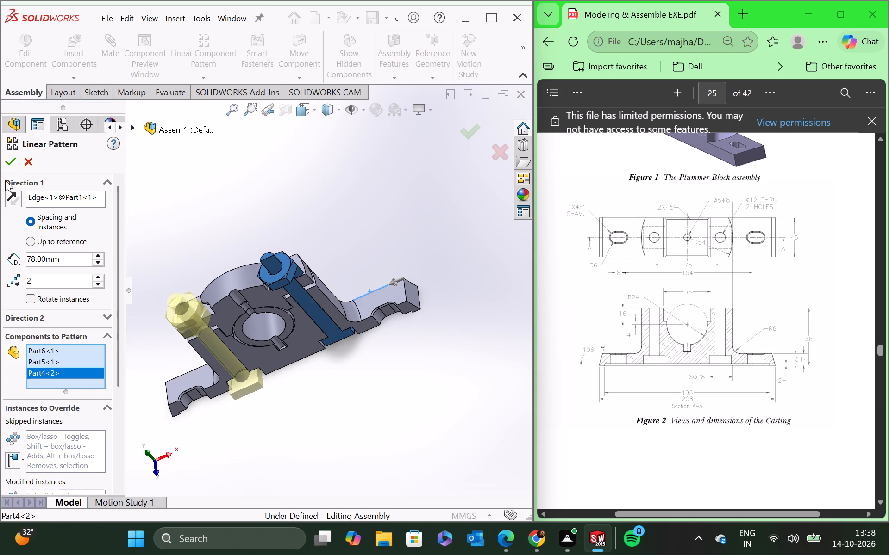
left_click(8, 158)
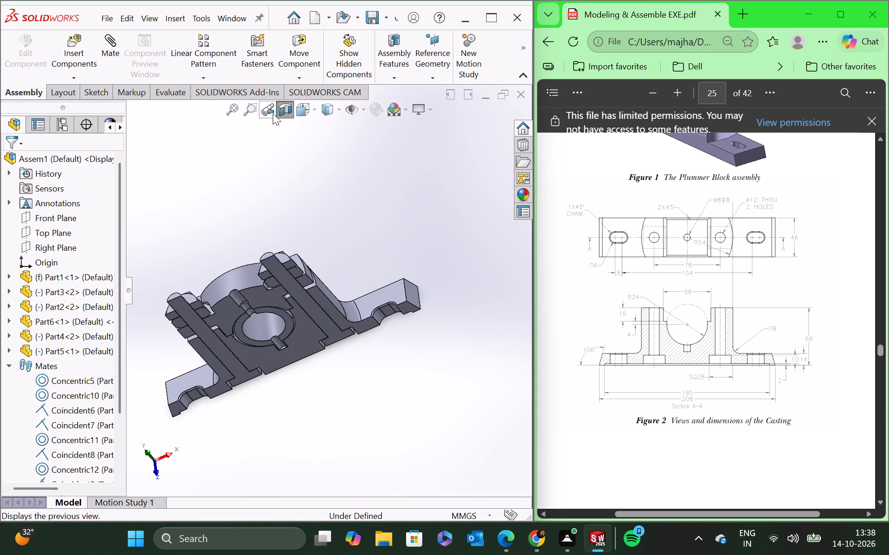
Turn off the section view of the assembly.
left_click(283, 108)
Examine the complete assembly from several angles, including front and isometric views, and compare it with Figure 1 in the PDF.
middle_click(347, 241)
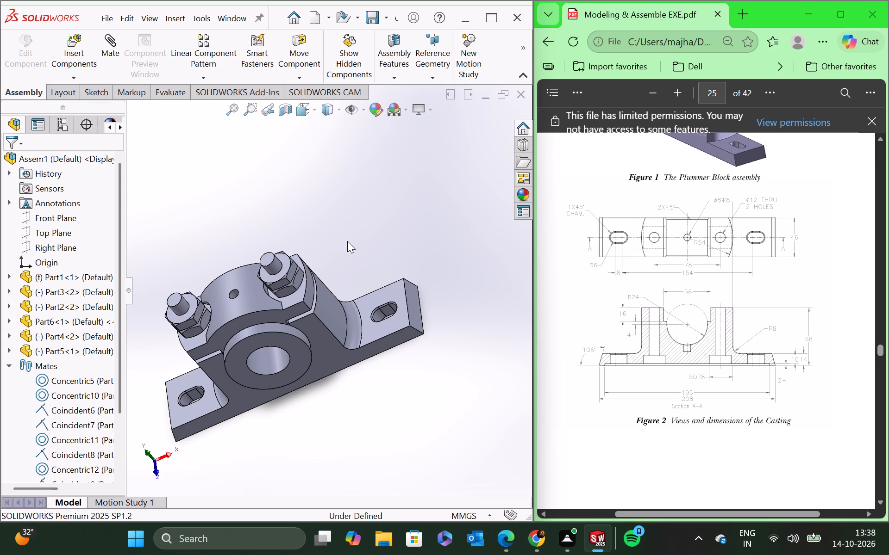
left_click(354, 252)
middle_click_drag(354, 252, 373, 229)
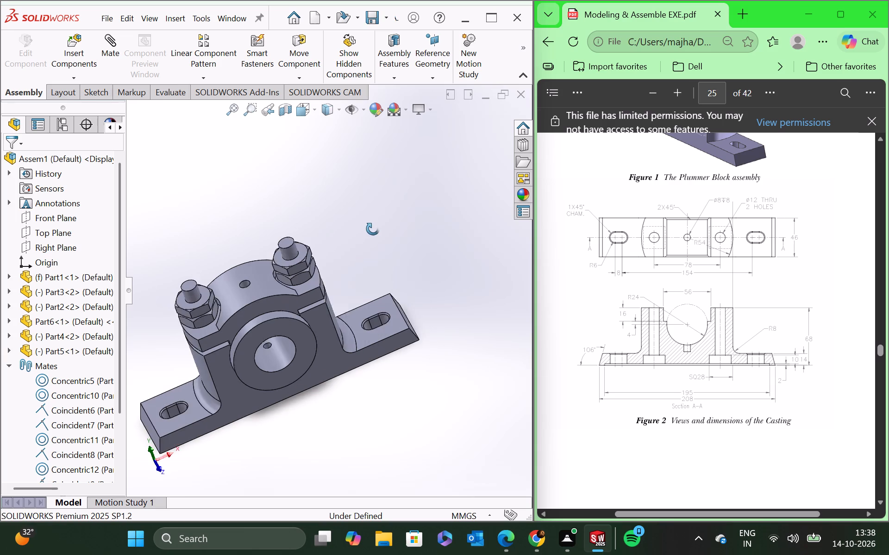
middle_click_drag(373, 229, 367, 186)
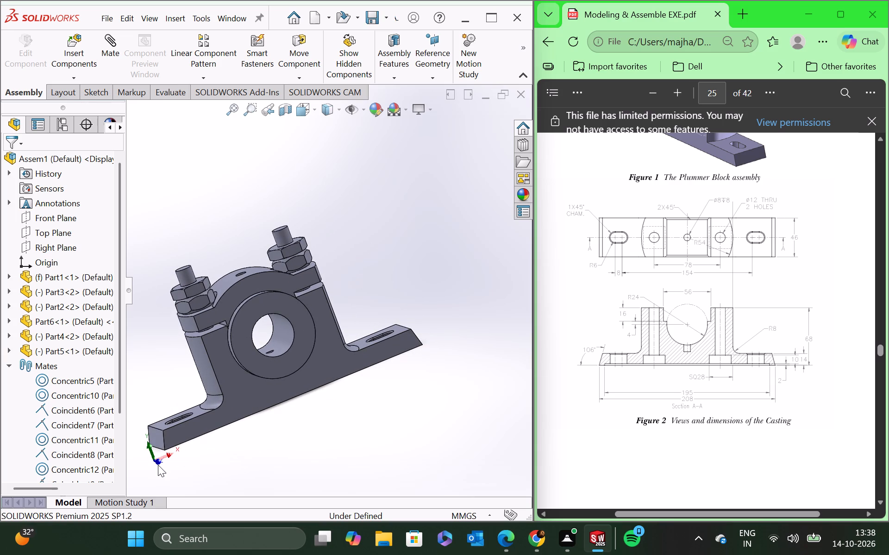
left_click(158, 465)
left_click(159, 462)
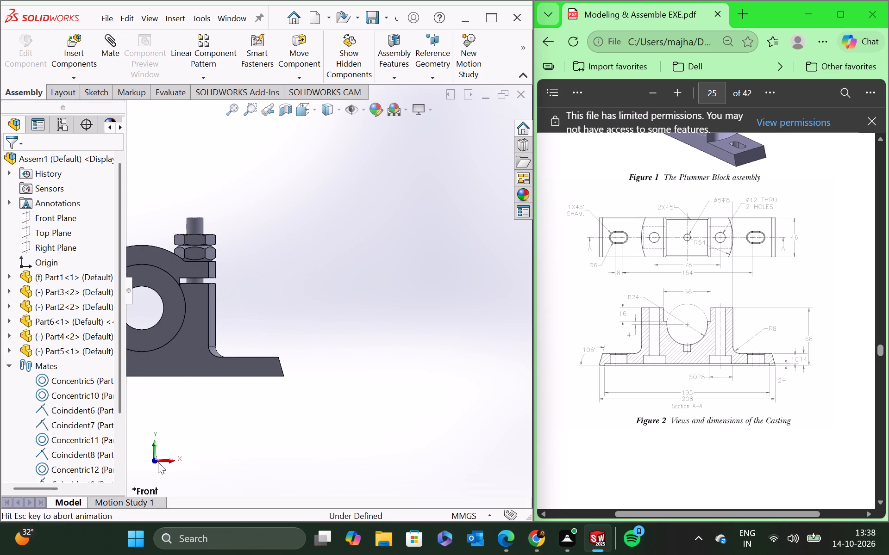
scroll(188, 405, "up", 5)
scroll(221, 299, "down", 5)
scroll(354, 298, "up", 2)
scroll(354, 249, "down", 5)
scroll(334, 279, "up", 2)
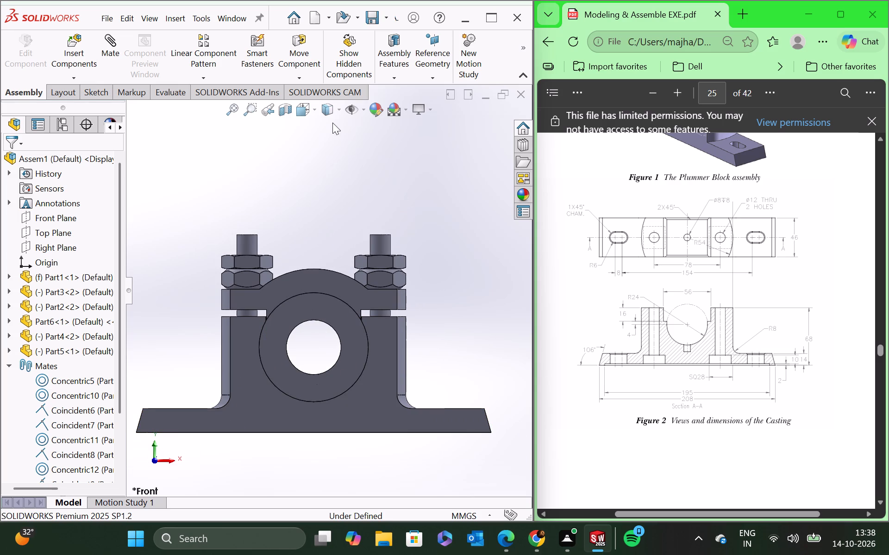
left_click(316, 111)
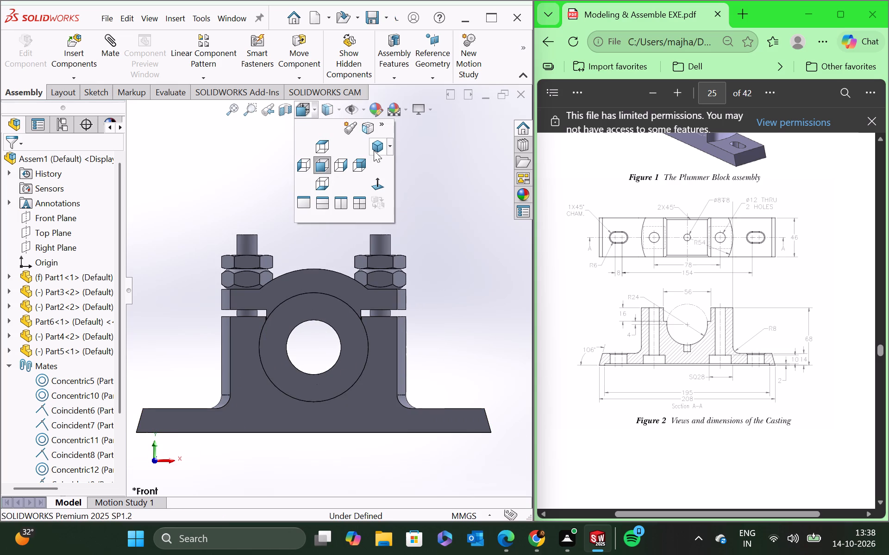
left_click(374, 150)
scroll(350, 277, "up", 2)
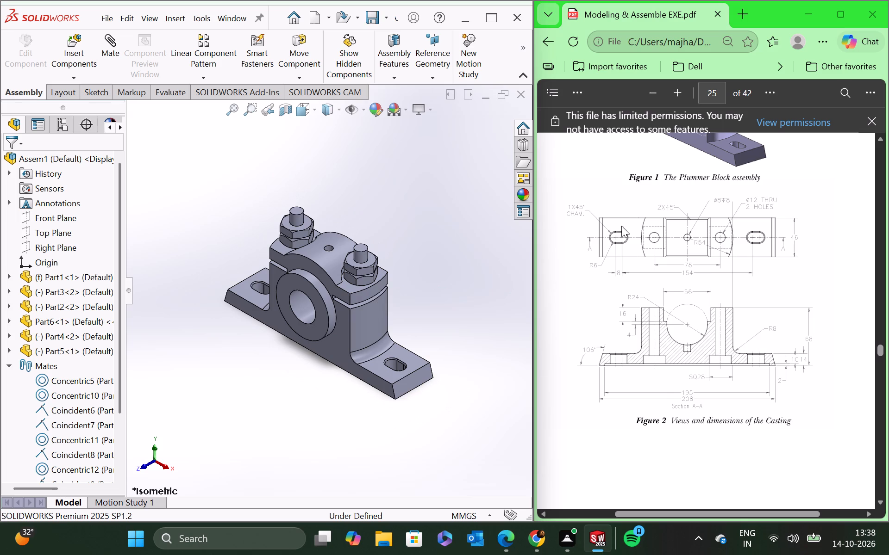
scroll(630, 228, "up", 2)
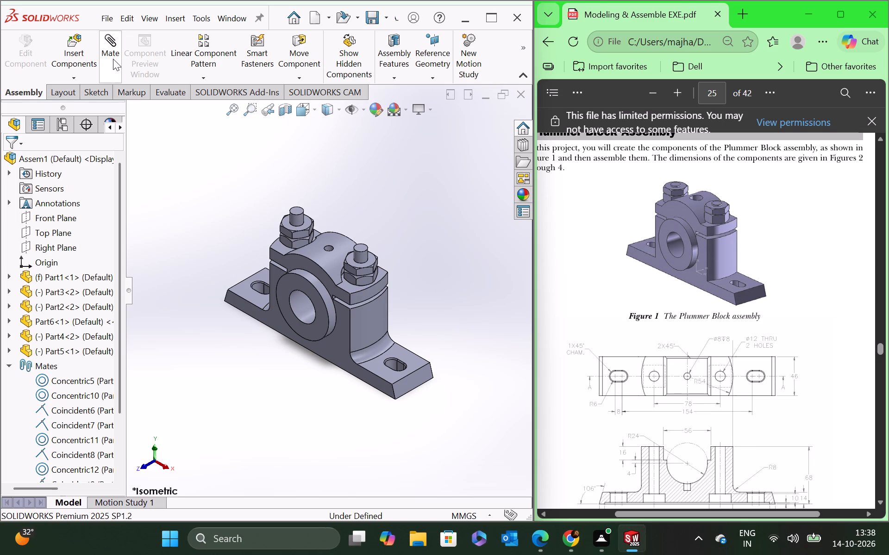
Save the assembly as Assem1 in SOLIDWORKS Assembly format in the assembly7 folder.
left_click(109, 21)
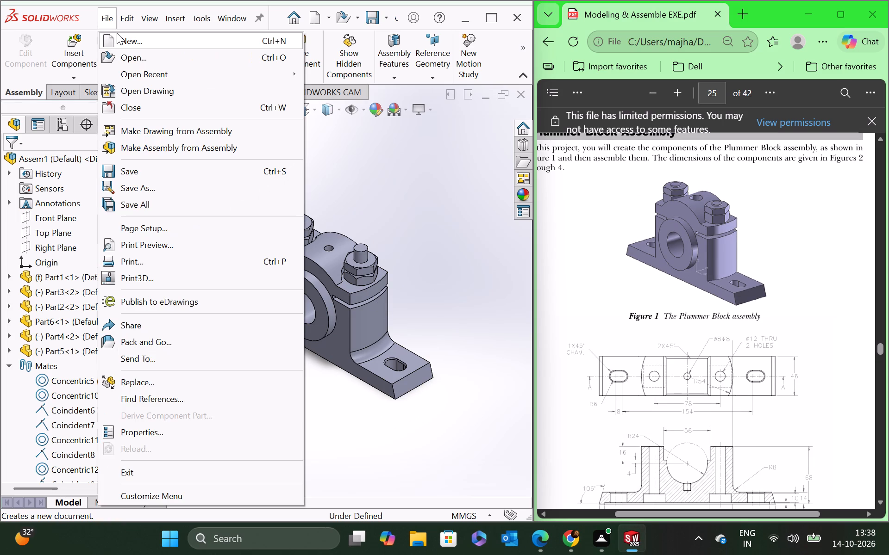
left_click(145, 182)
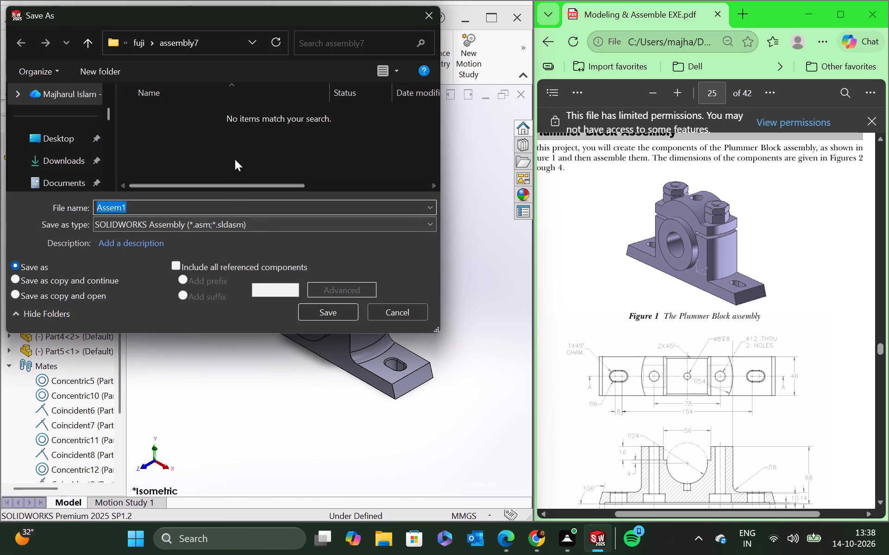
left_click(322, 311)
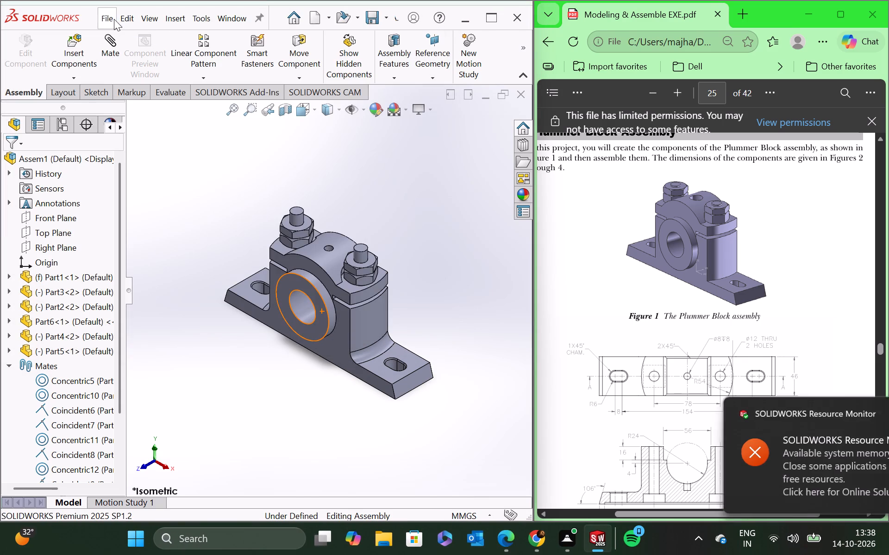
Save a PDF version of the assembly as Assem1 in the assembly7 folder.
left_click(114, 19)
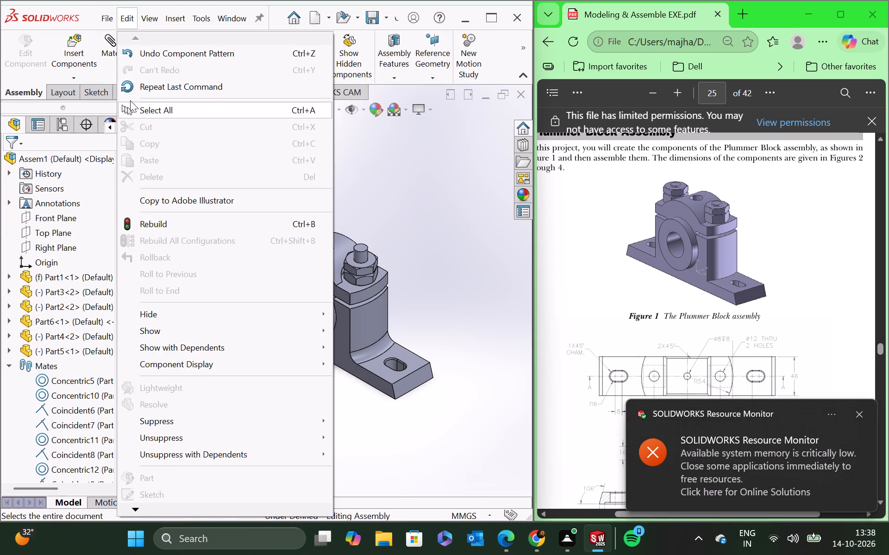
left_click(154, 190)
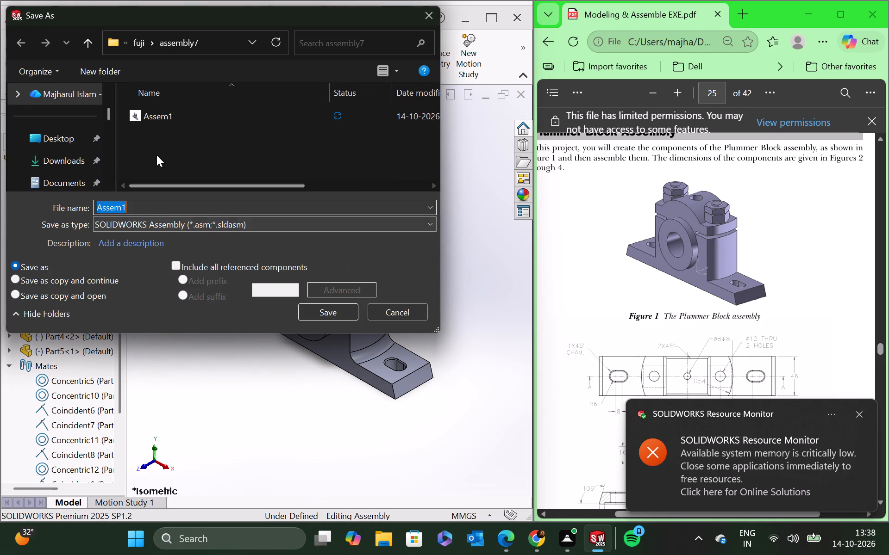
left_click(203, 219)
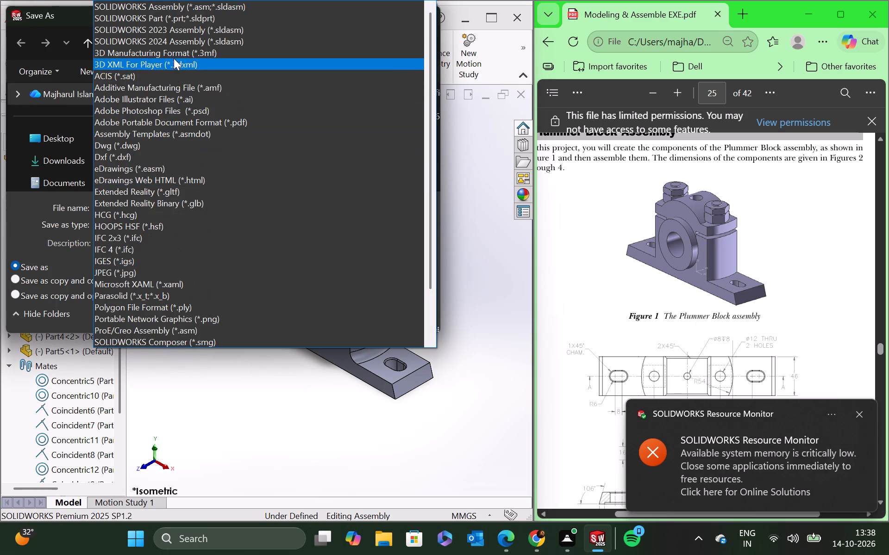
left_click(199, 121)
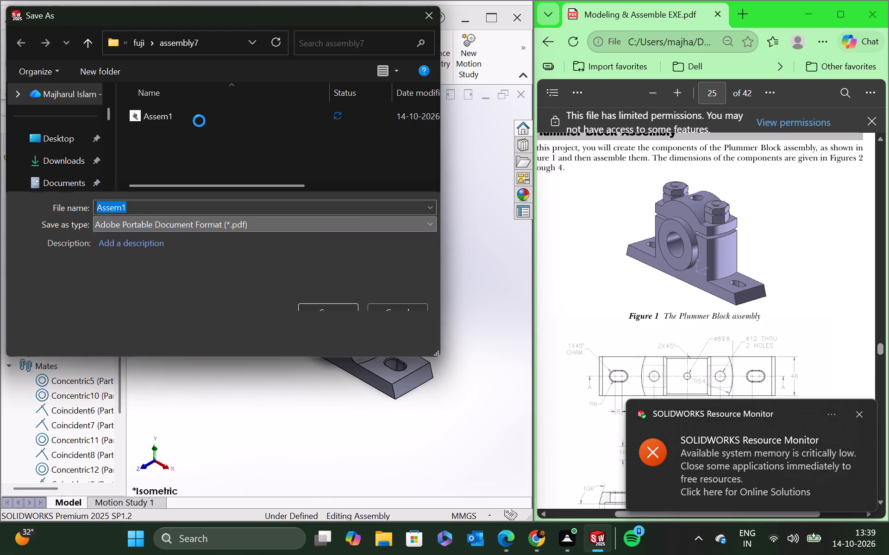
left_click(323, 345)
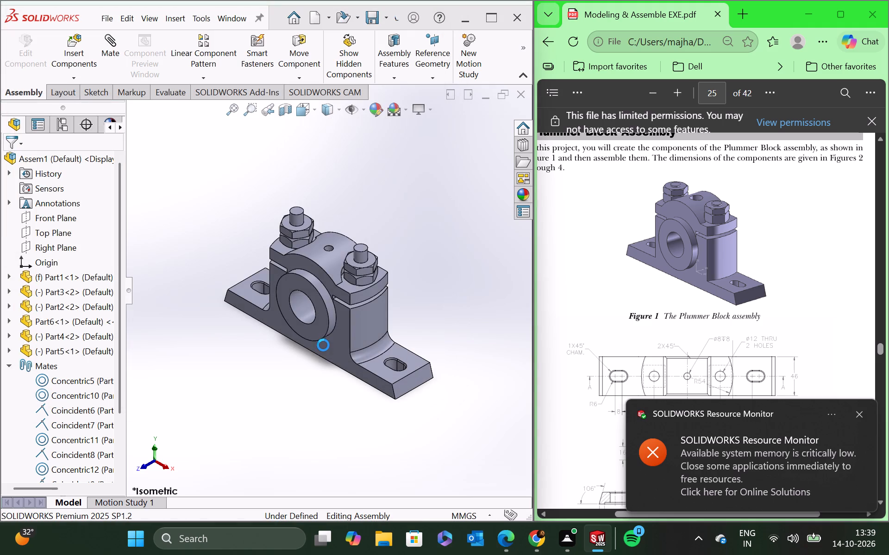